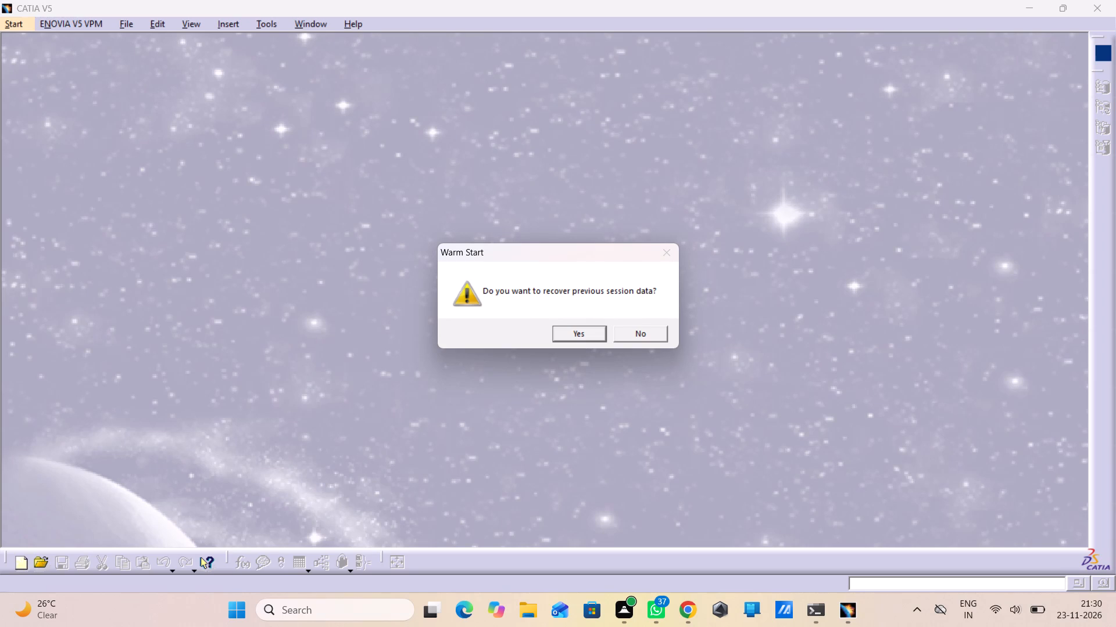
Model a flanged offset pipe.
Decline recovering the previous session data.
{"action": "left_click", "coordinate": [645, 344]}
{"action": "left_click", "coordinate": [639, 330]}
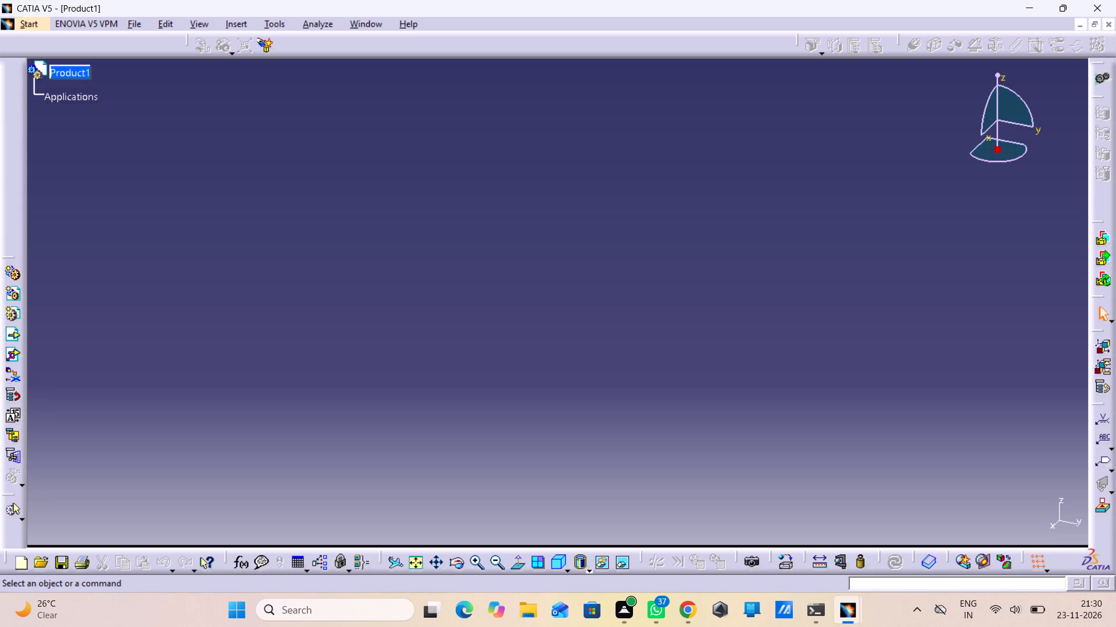
Create a new part in the Part Design workbench, keeping the name Part1.
{"action": "left_click", "coordinate": [29, 28]}
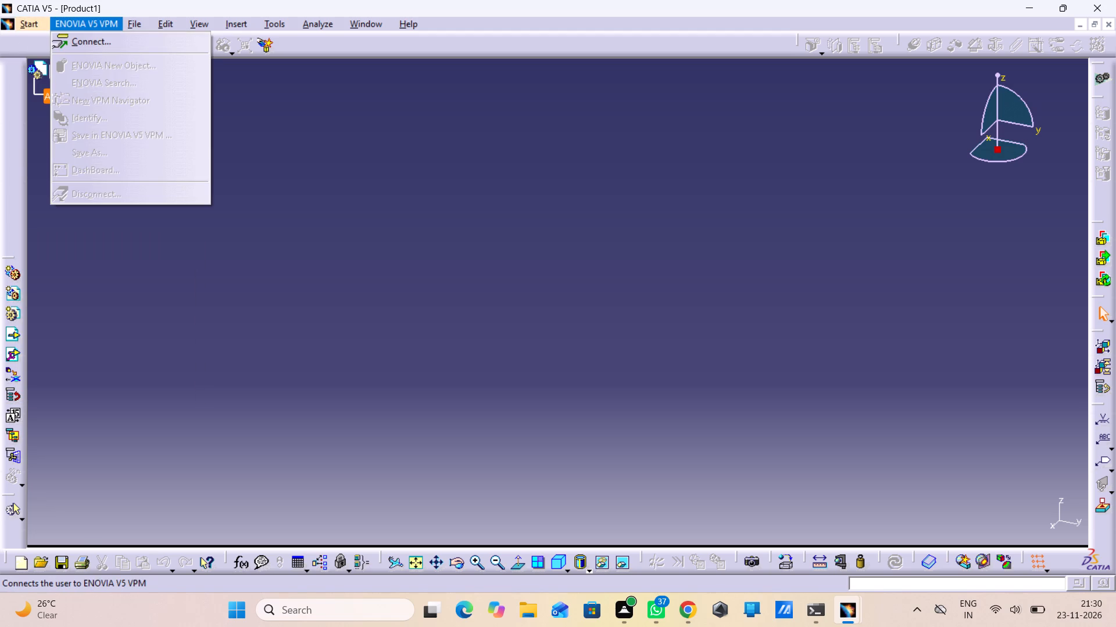
{"action": "left_click", "coordinate": [50, 55]}
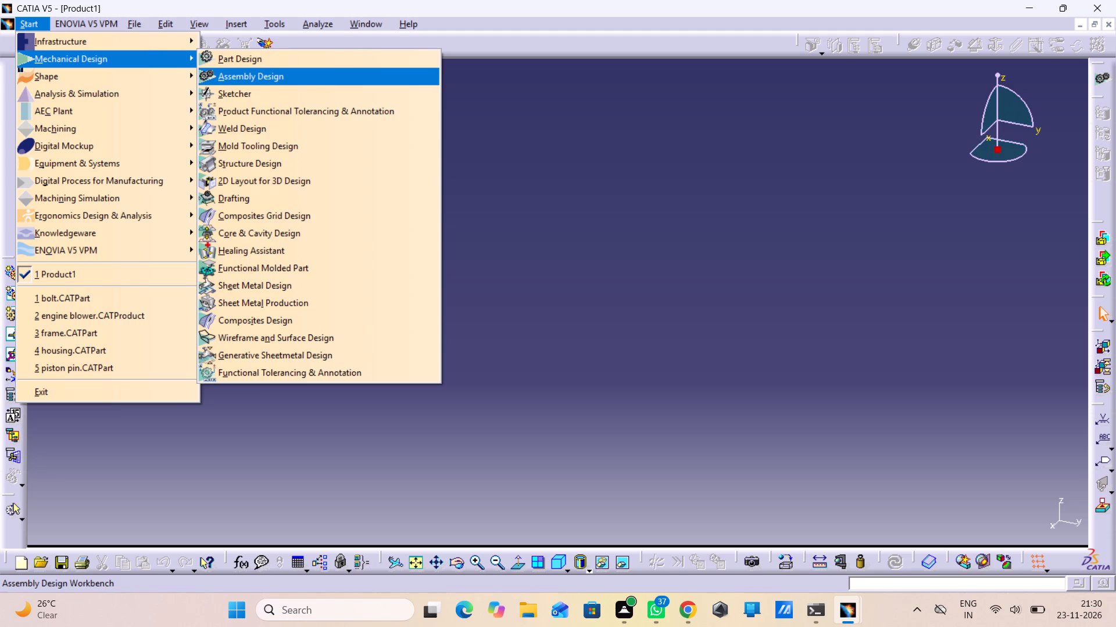
{"action": "left_click", "coordinate": [274, 62]}
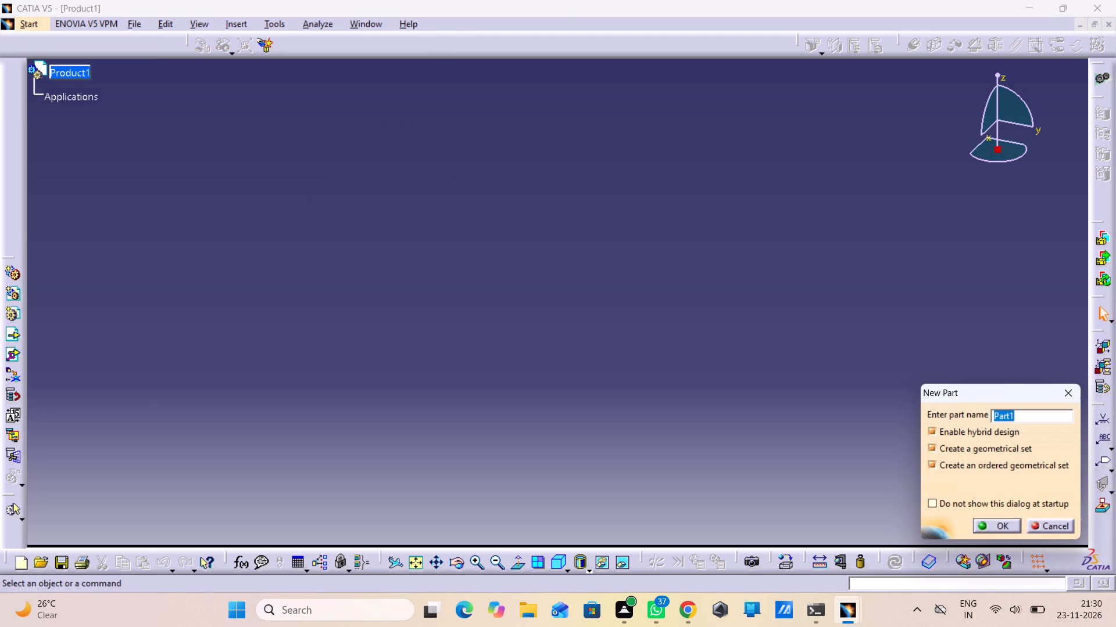
{"action": "left_click", "coordinate": [995, 518]}
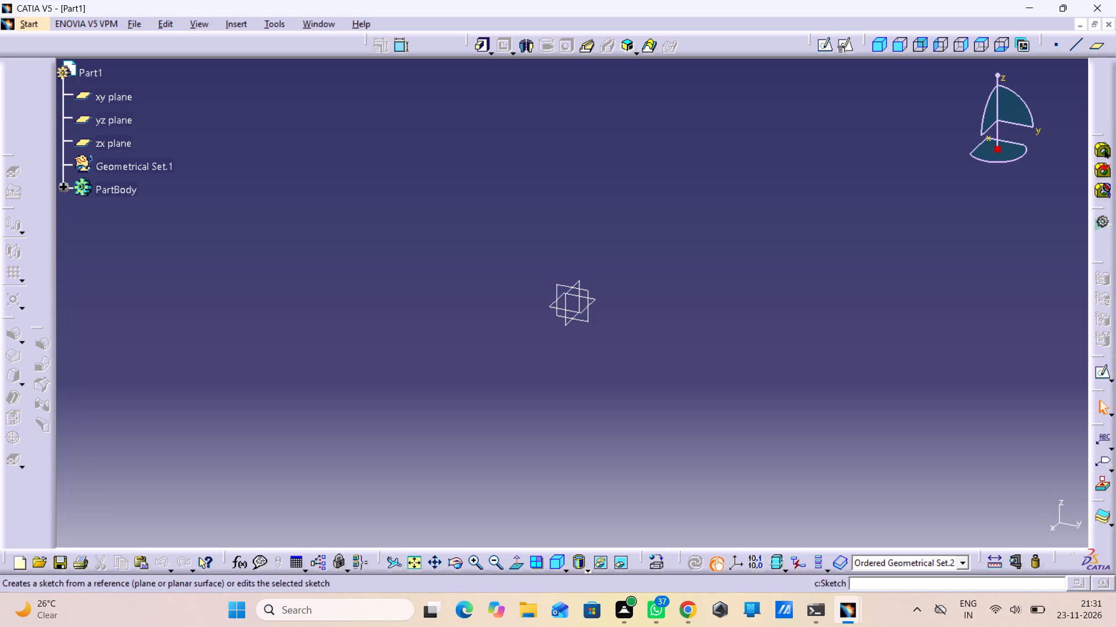
Open a positioned sketch on the zx plane with implicit origin and orientation.
{"action": "left_click", "coordinate": [569, 294]}
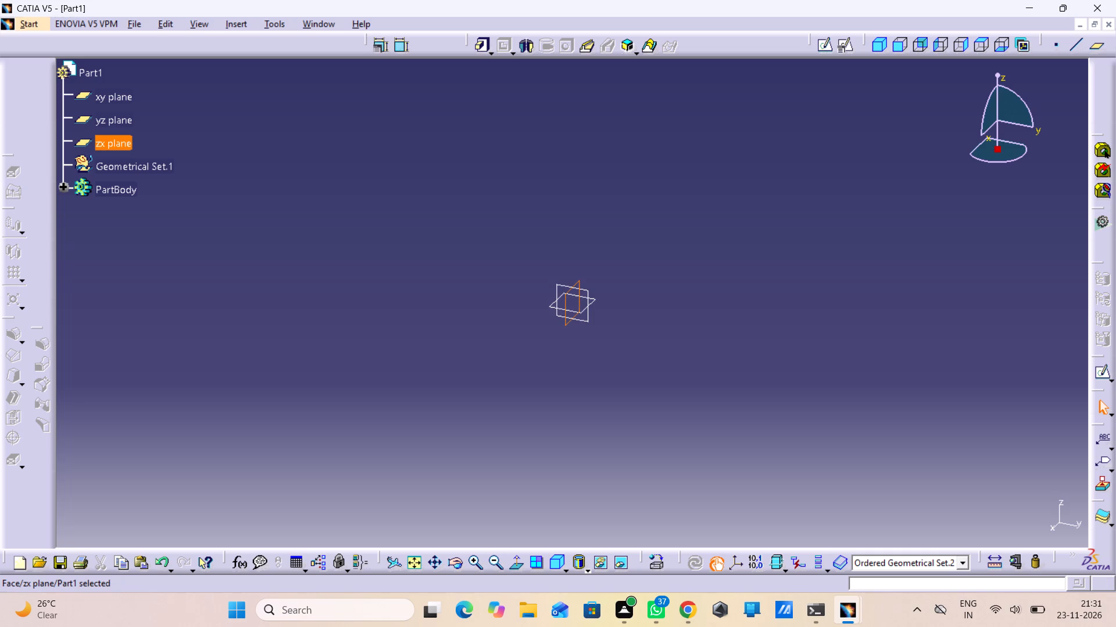
{"action": "left_click", "coordinate": [1113, 378]}
{"action": "left_click", "coordinate": [1103, 386]}
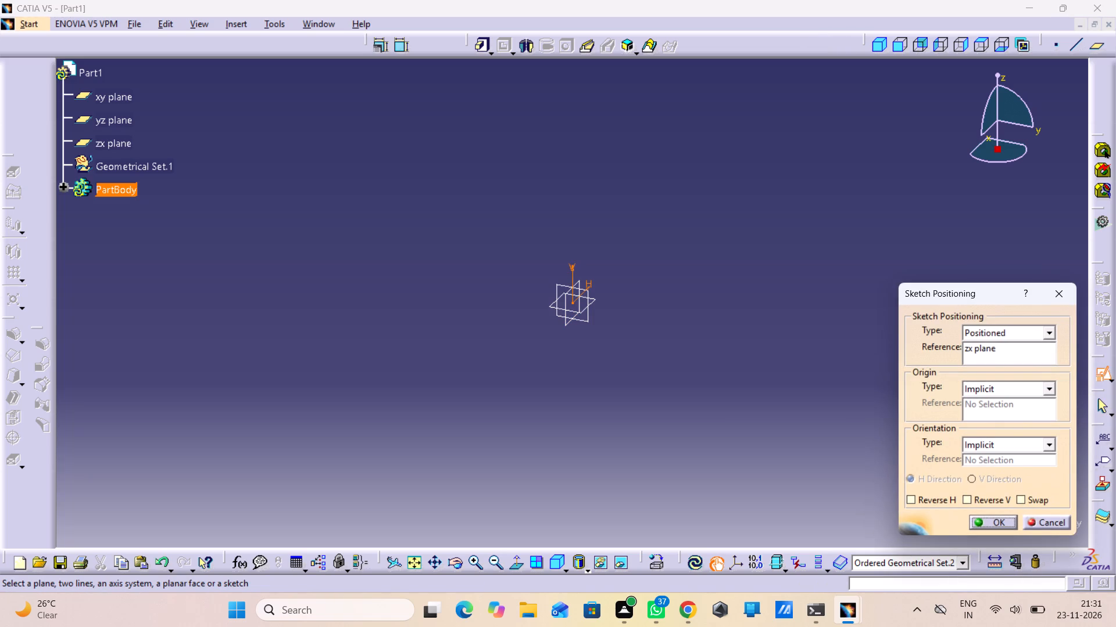
{"action": "left_click", "coordinate": [1002, 515]}
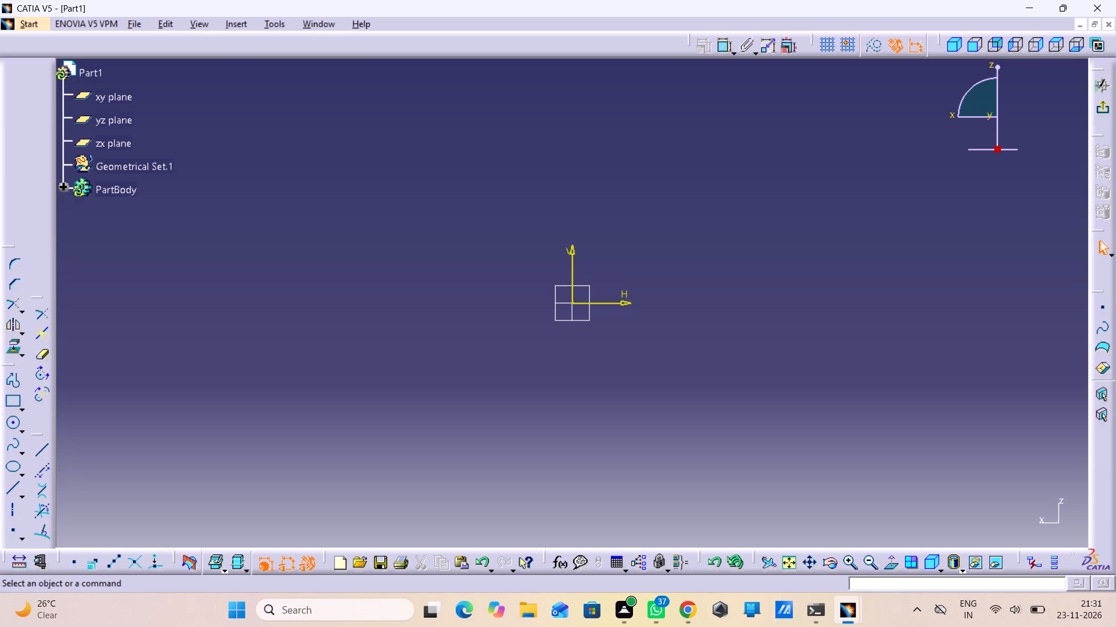
Start a profile at the origin with a horizontal line about 79 mm long and a tangent arc of about 36 mm radius curving upward.
{"action": "left_click", "coordinate": [13, 371]}
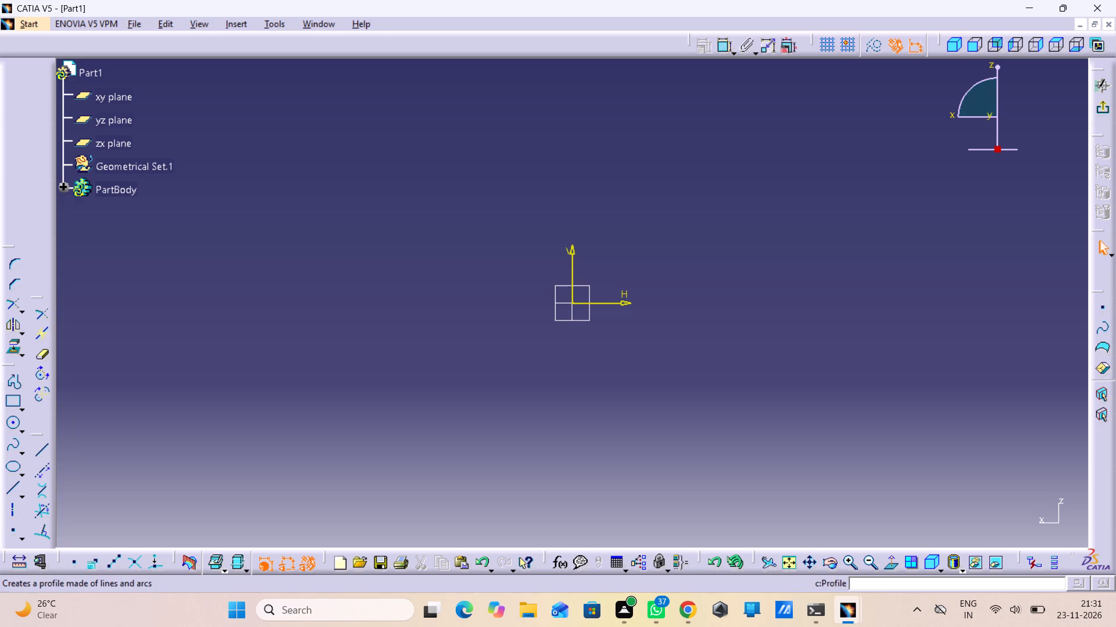
{"action": "double_click", "coordinate": [14, 382]}
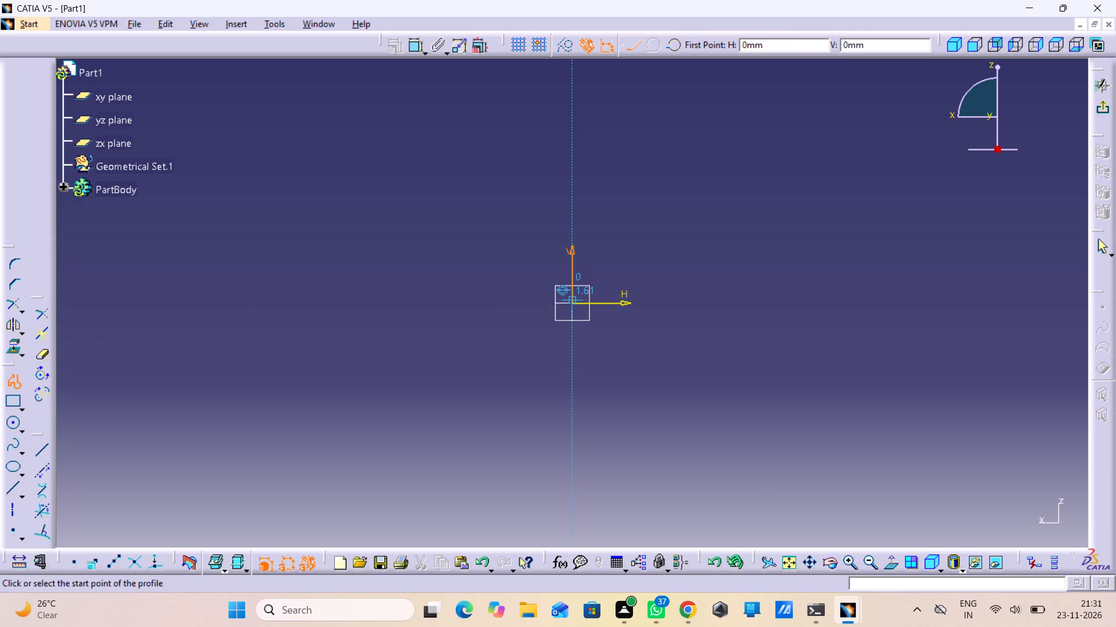
{"action": "left_click", "coordinate": [571, 303]}
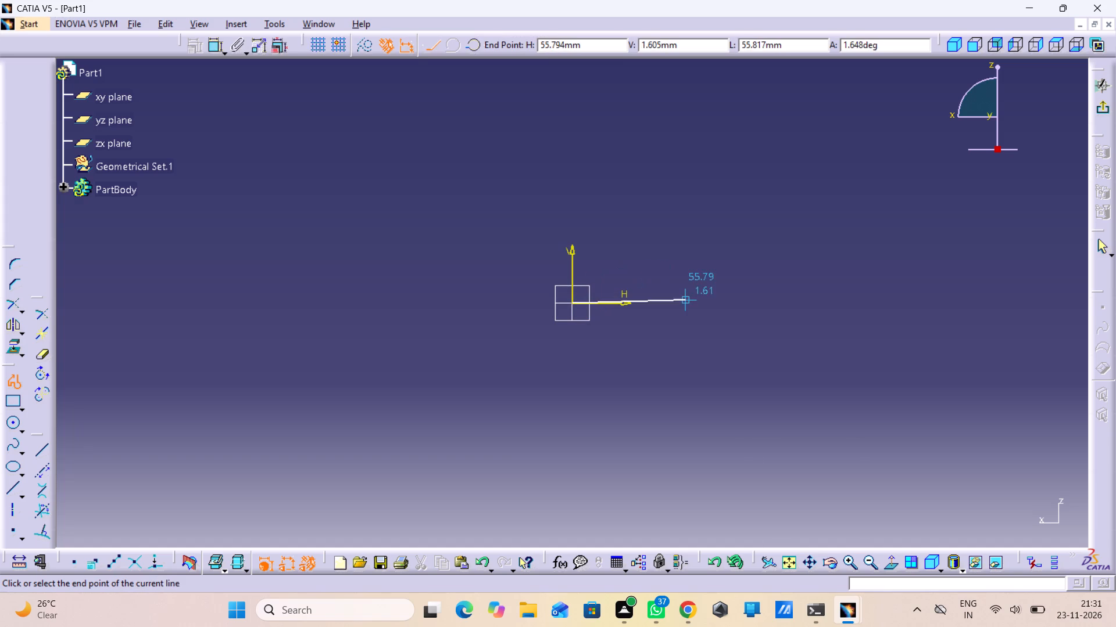
{"action": "left_click", "coordinate": [734, 302]}
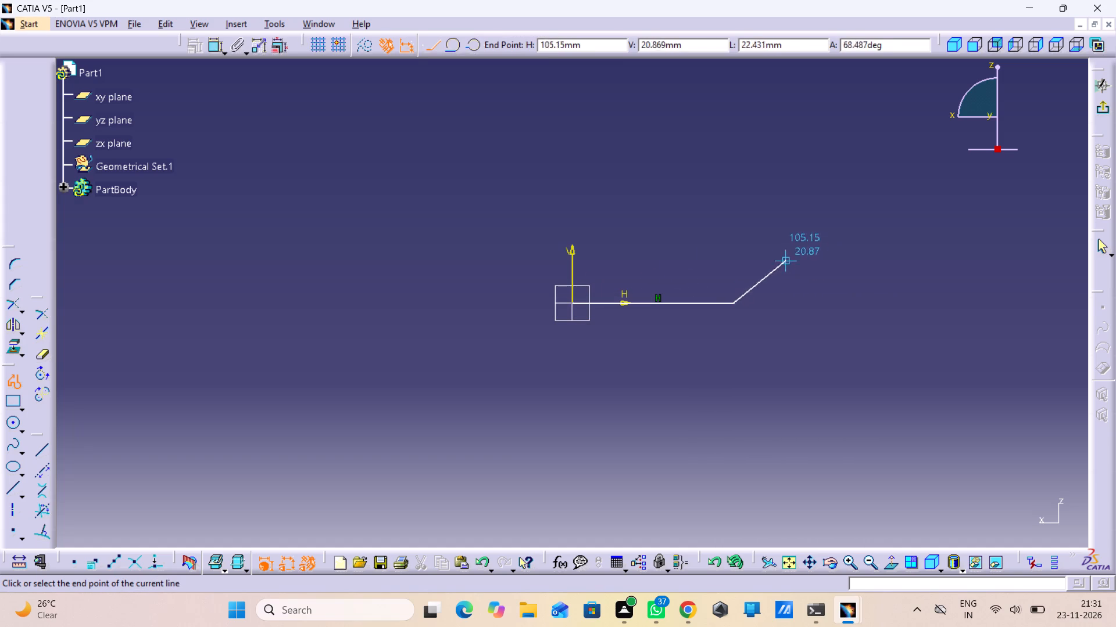
{"action": "left_click", "coordinate": [440, 45]}
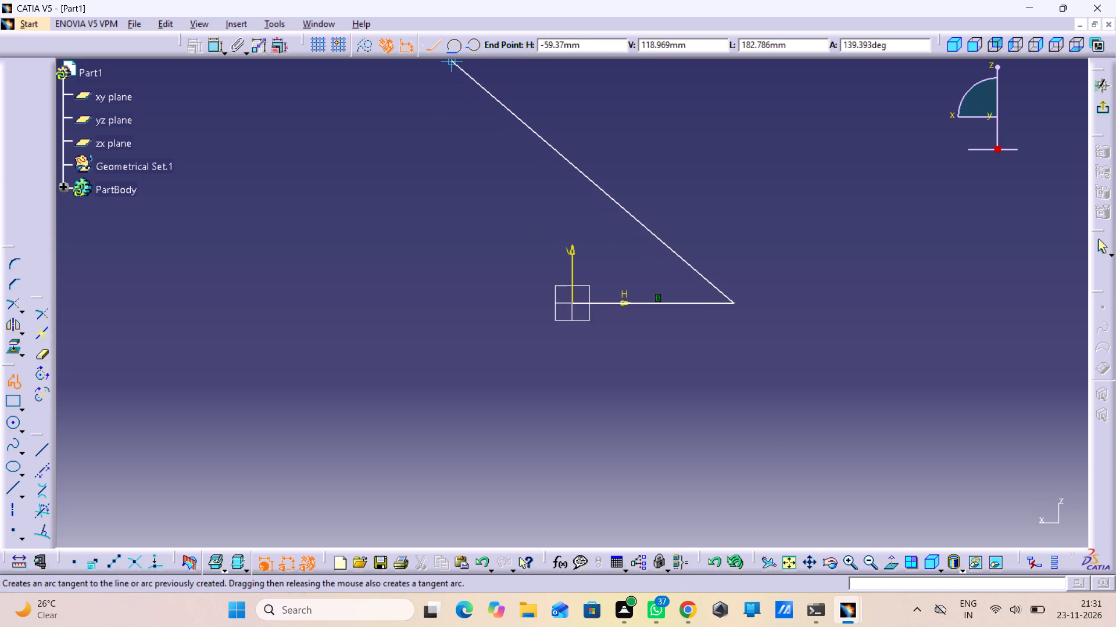
{"action": "left_click", "coordinate": [457, 53]}
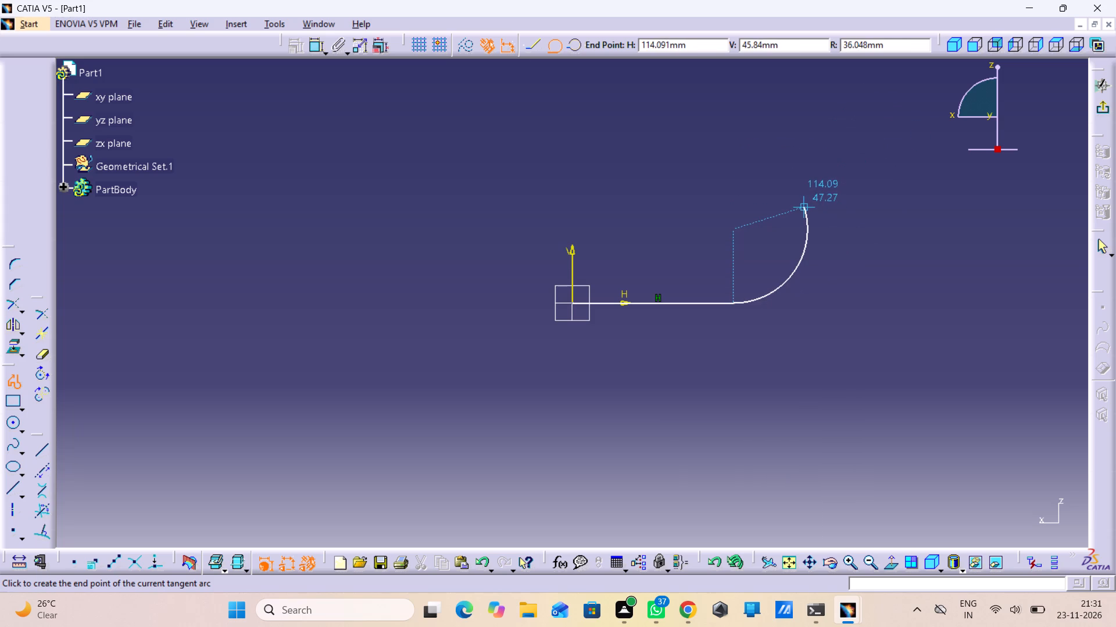
{"action": "left_click", "coordinate": [807, 207]}
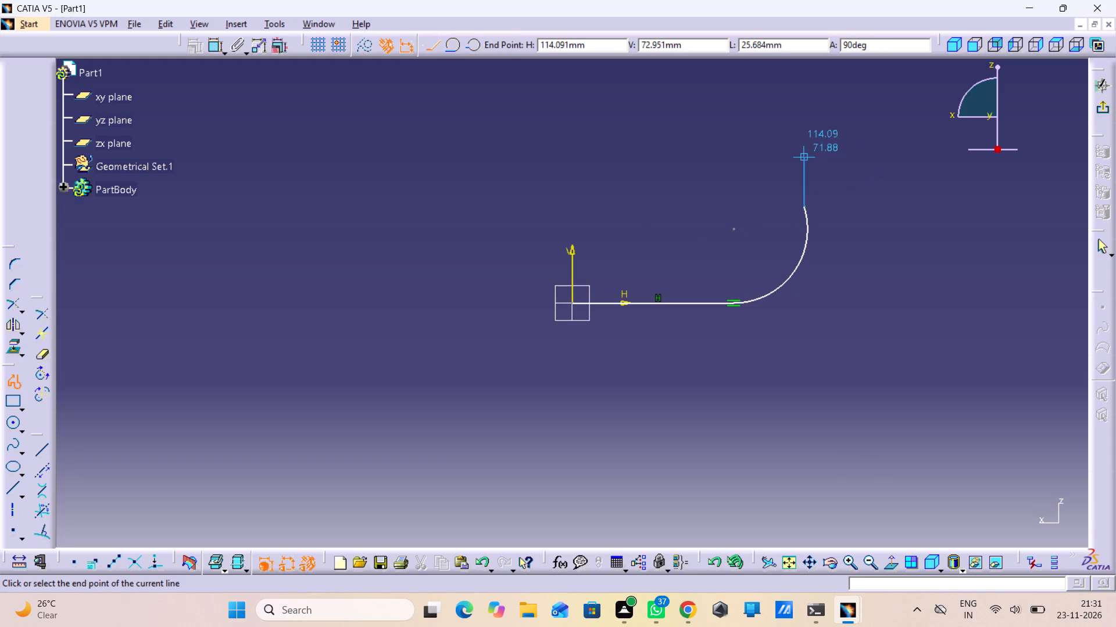
Finish the open profile with a vertical line about 88 mm long, a tangent arc of about 42 mm radius and a horizontal line about 72 mm long.
{"action": "middle_click_drag", "start_coordinate": [814, 111], "coordinate": [817, 153]}
{"action": "right_click", "coordinate": [814, 111]}
{"action": "middle_click_drag", "start_coordinate": [711, 157], "coordinate": [706, 195]}
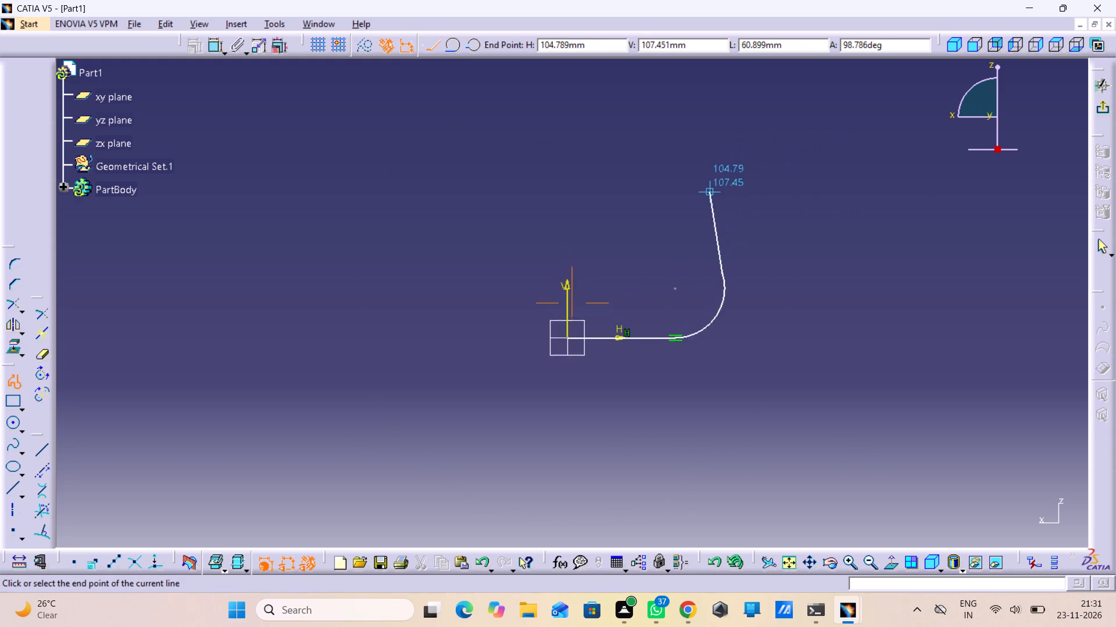
{"action": "middle_click_drag", "start_coordinate": [706, 195], "coordinate": [714, 217]}
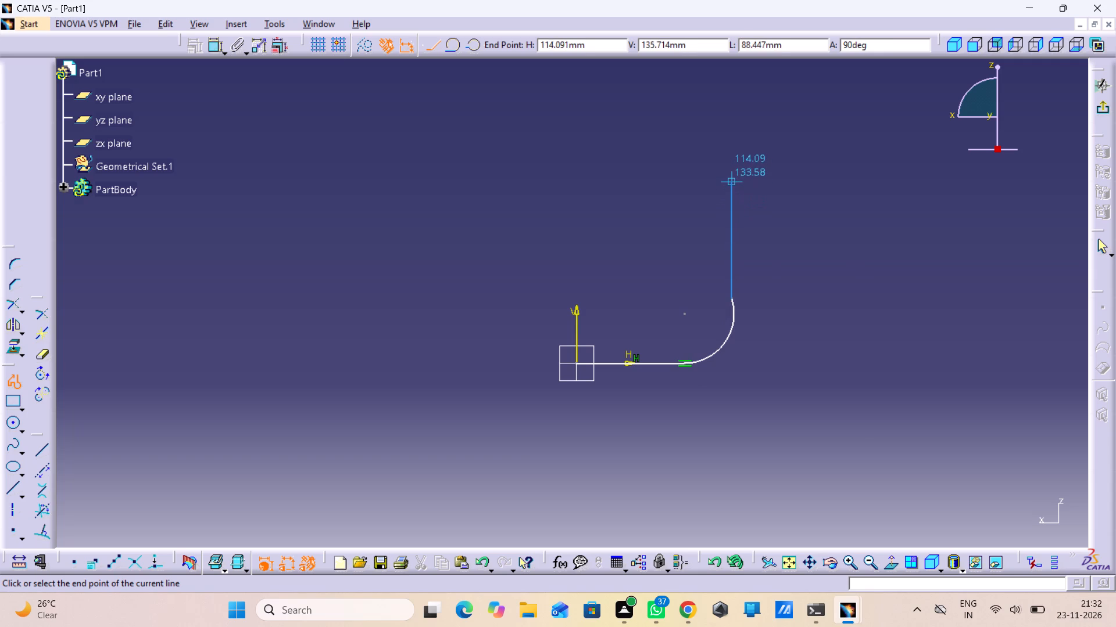
{"action": "left_click", "coordinate": [729, 179]}
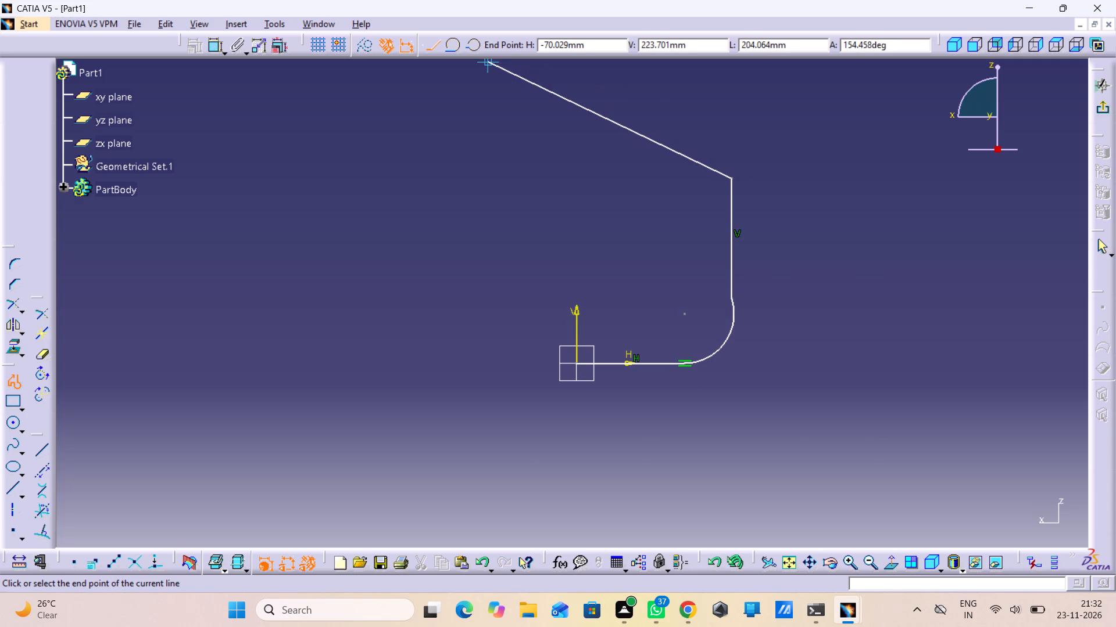
{"action": "left_click", "coordinate": [450, 38]}
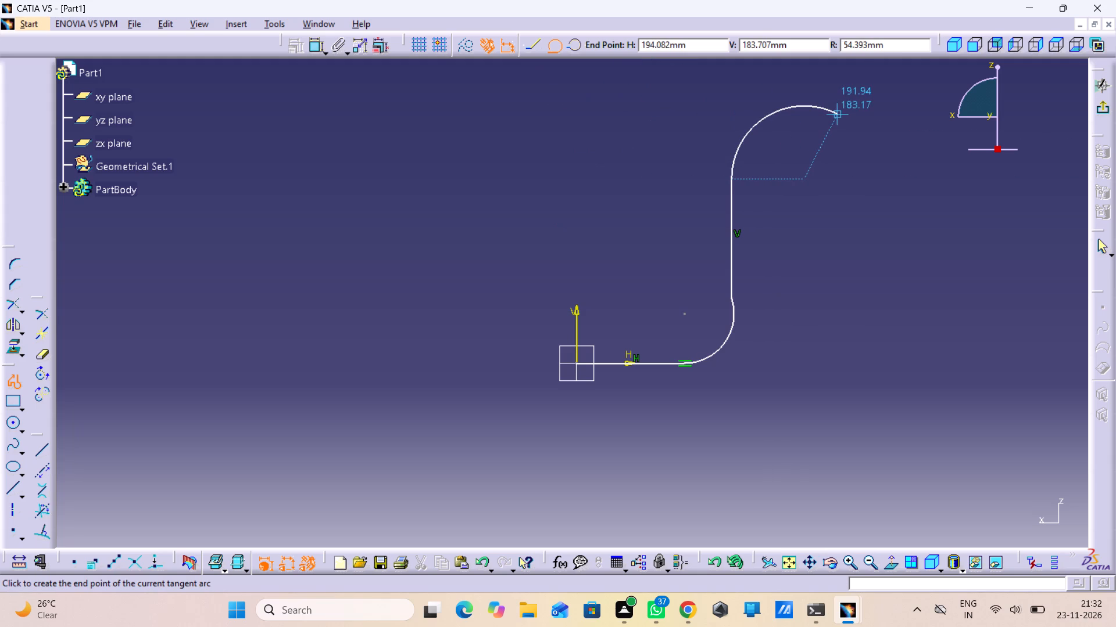
{"action": "left_click", "coordinate": [802, 122]}
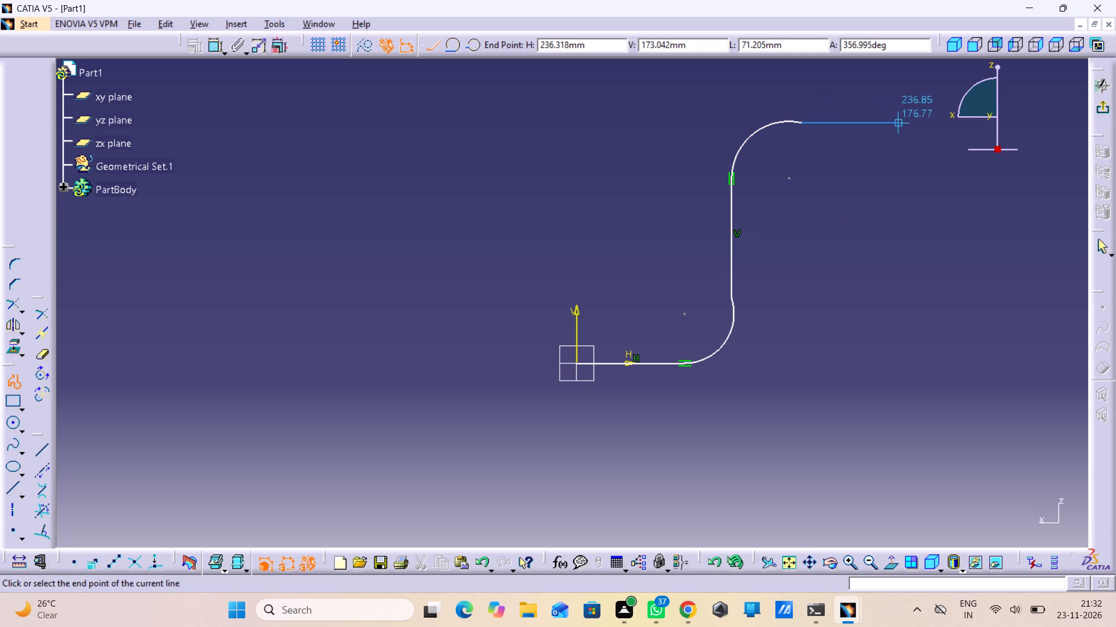
{"action": "left_click", "coordinate": [898, 124]}
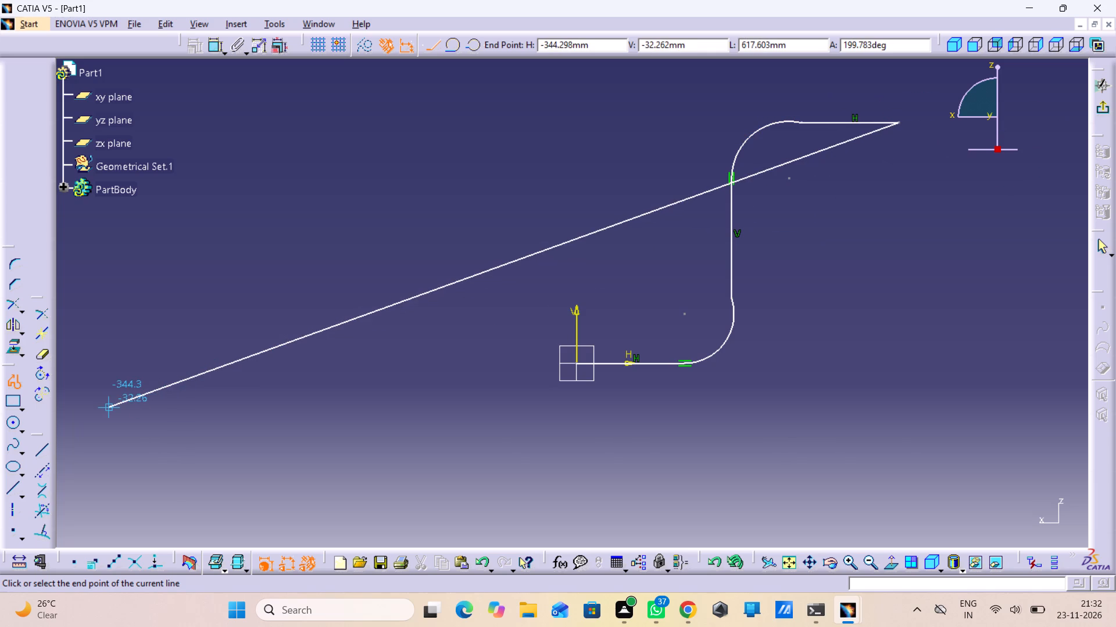
{"action": "left_click", "coordinate": [17, 374]}
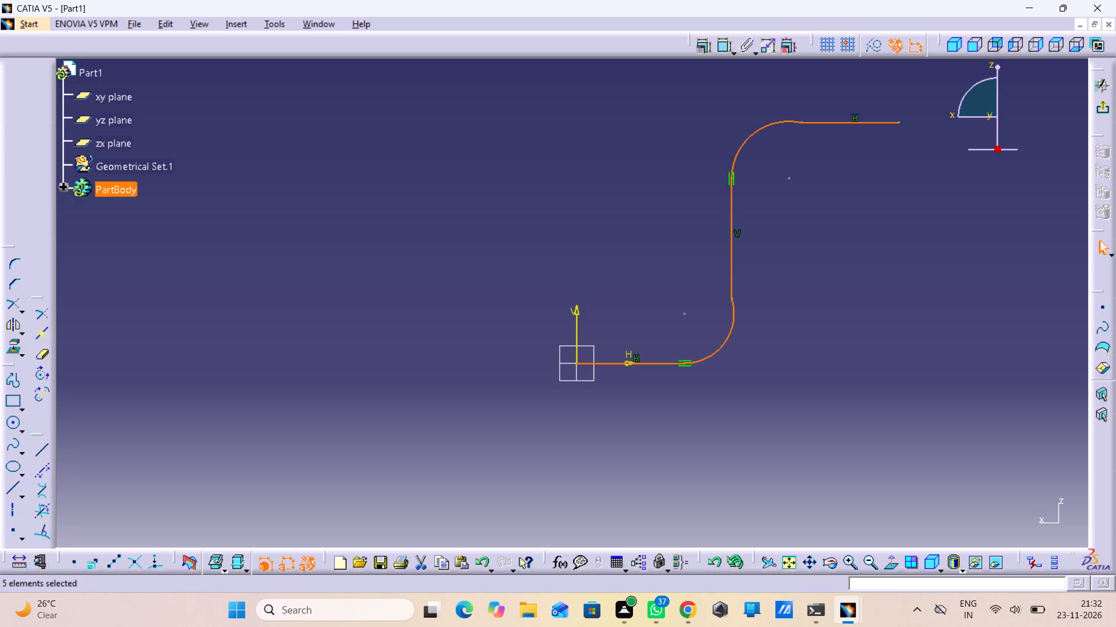
{"action": "left_click", "coordinate": [551, 222]}
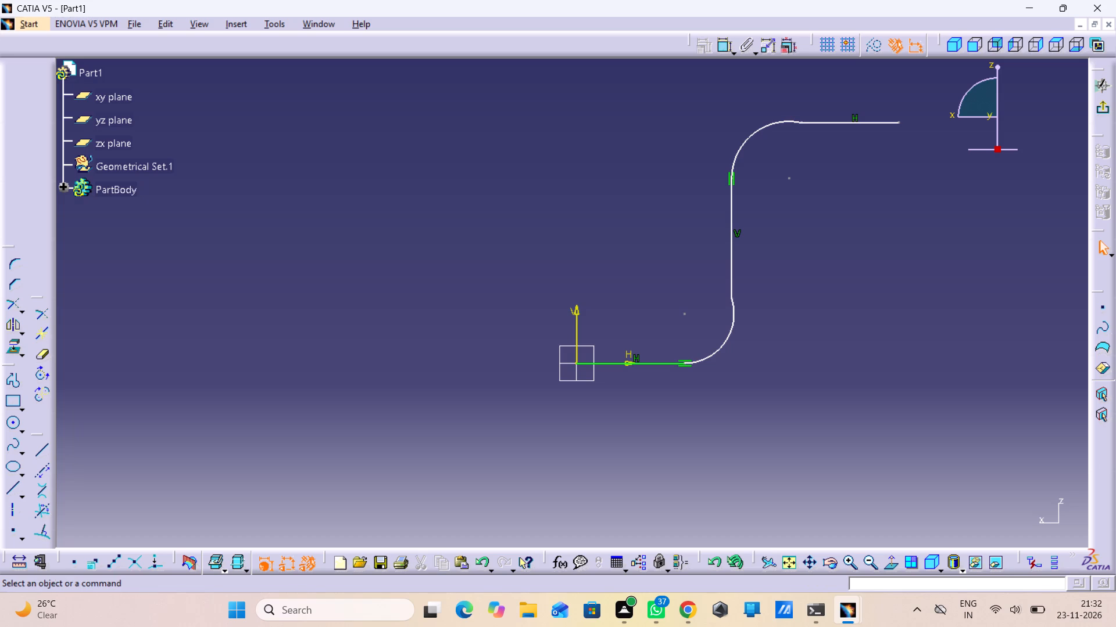
Constrain the upper horizontal line tangent to the upper arc.
{"action": "double_click", "coordinate": [719, 45]}
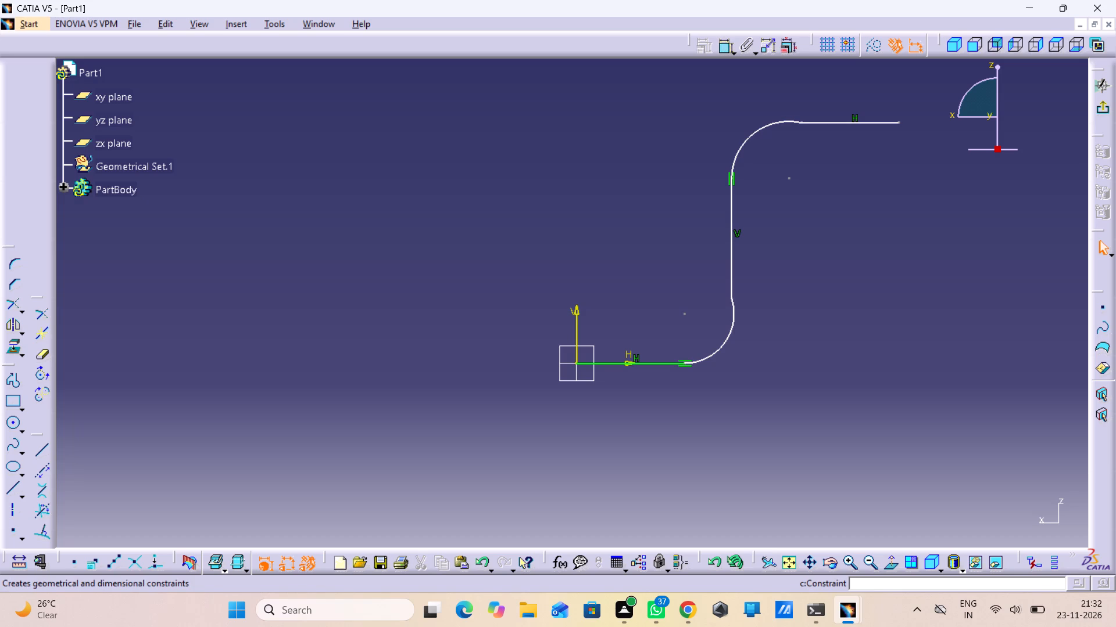
{"action": "left_click", "coordinate": [828, 121]}
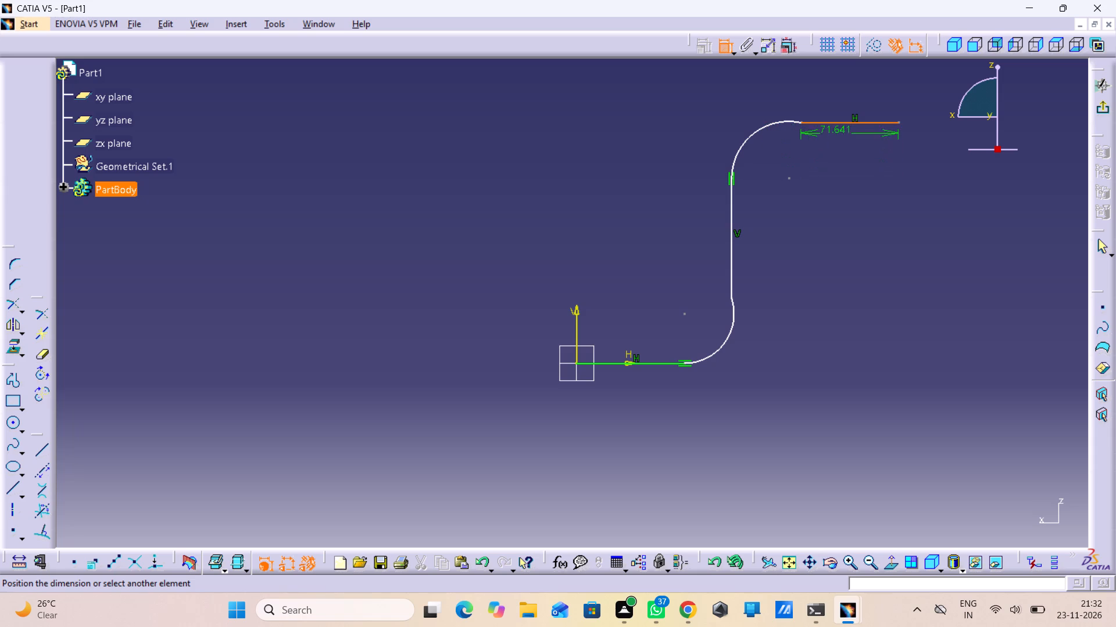
{"action": "left_click", "coordinate": [787, 119]}
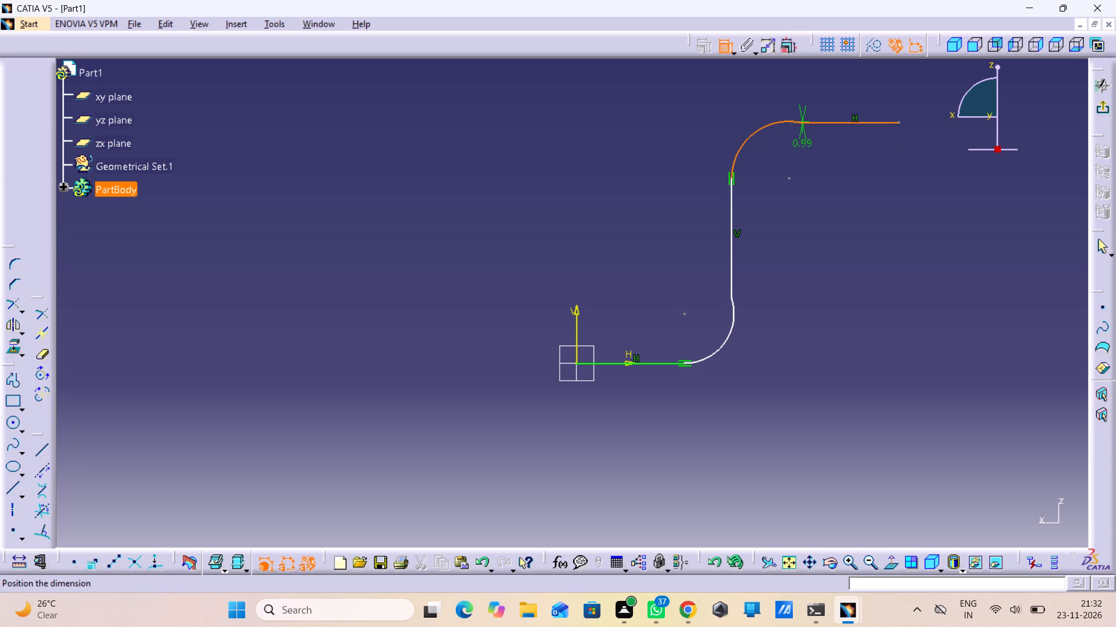
{"action": "right_click", "coordinate": [804, 149]}
{"action": "left_click", "coordinate": [847, 218]}
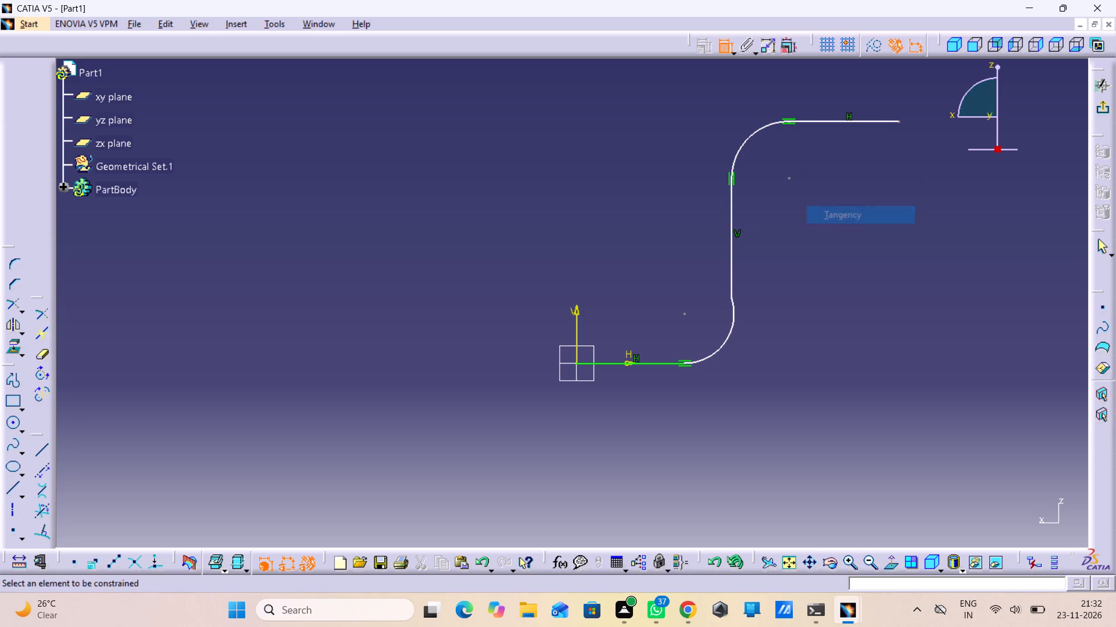
Constrain the vertical line tangent to the lower arc.
{"action": "left_click", "coordinate": [730, 250]}
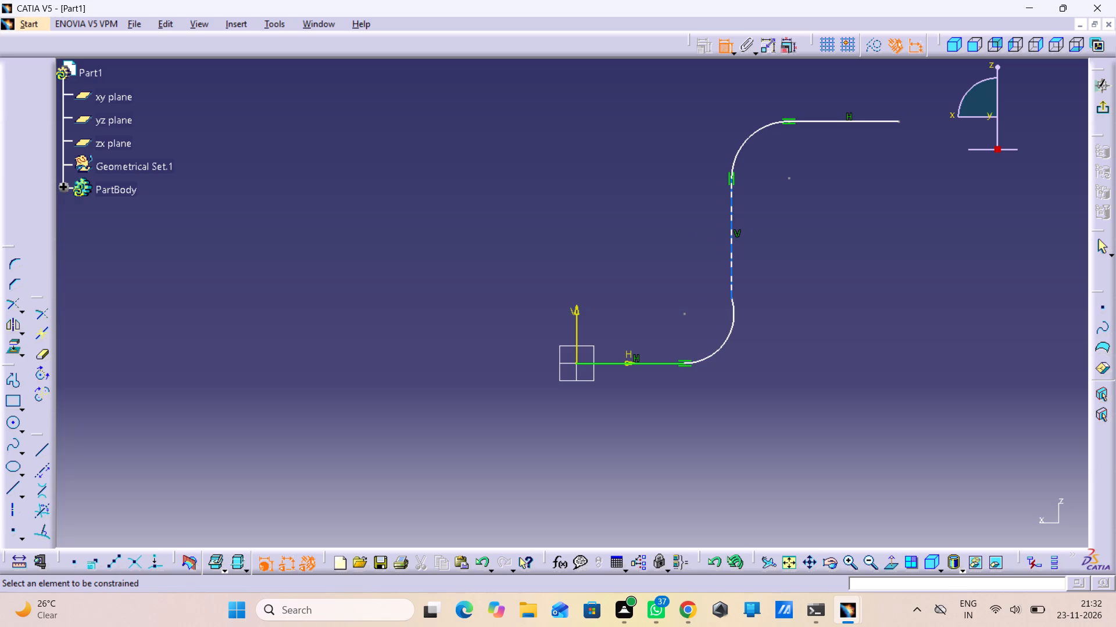
{"action": "left_click", "coordinate": [729, 330]}
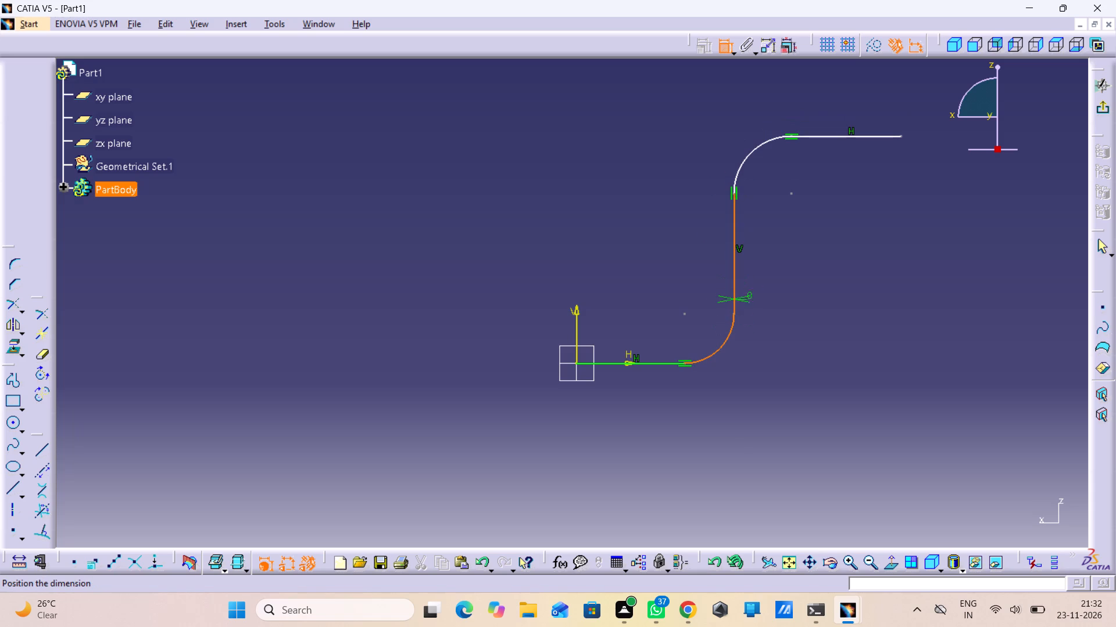
{"action": "right_click", "coordinate": [760, 291]}
{"action": "left_click", "coordinate": [776, 362]}
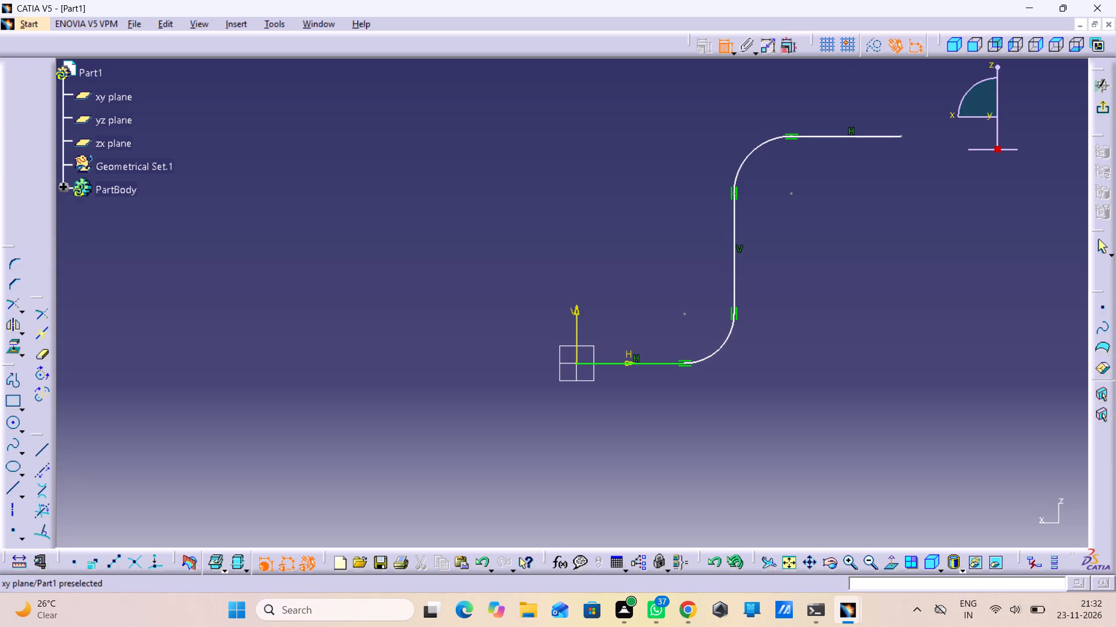
Dimension the lower horizontal line and set its length to 100 mm.
{"action": "left_click", "coordinate": [639, 363]}
{"action": "left_click", "coordinate": [637, 407]}
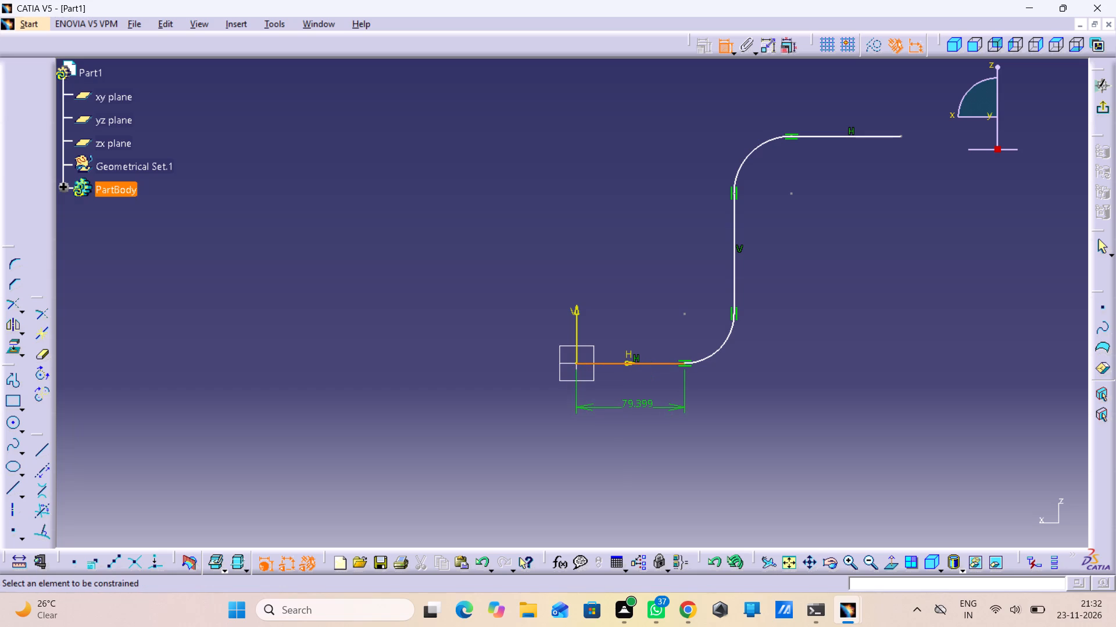
{"action": "left_click", "coordinate": [635, 399]}
{"action": "double_click", "coordinate": [635, 399]}
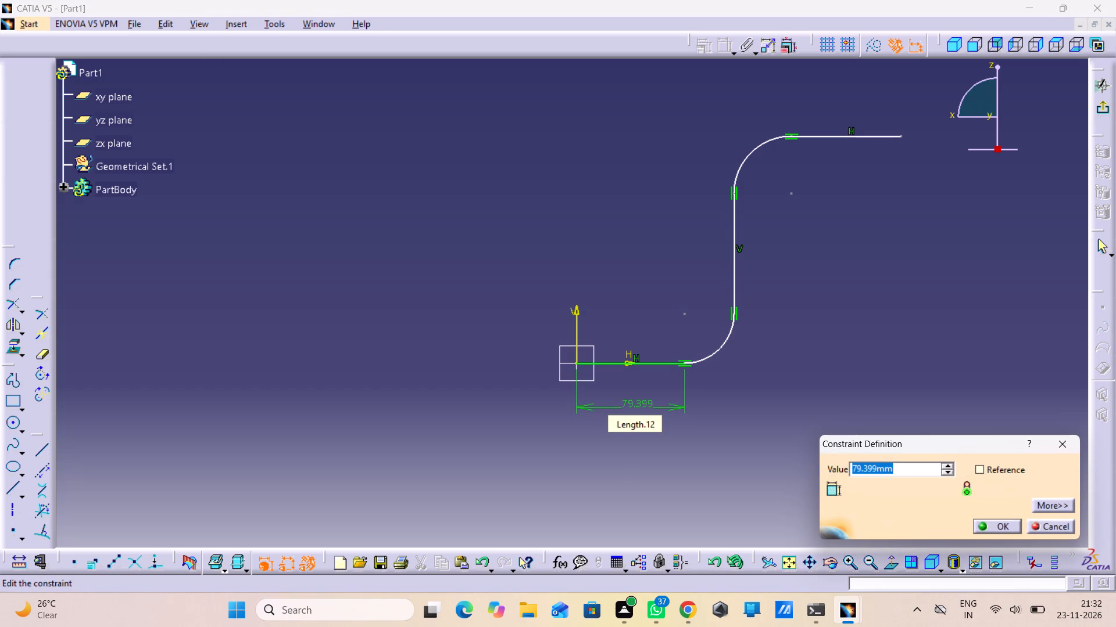
{"action": "type", "text": "100"}
{"action": "key", "text": "Return"}
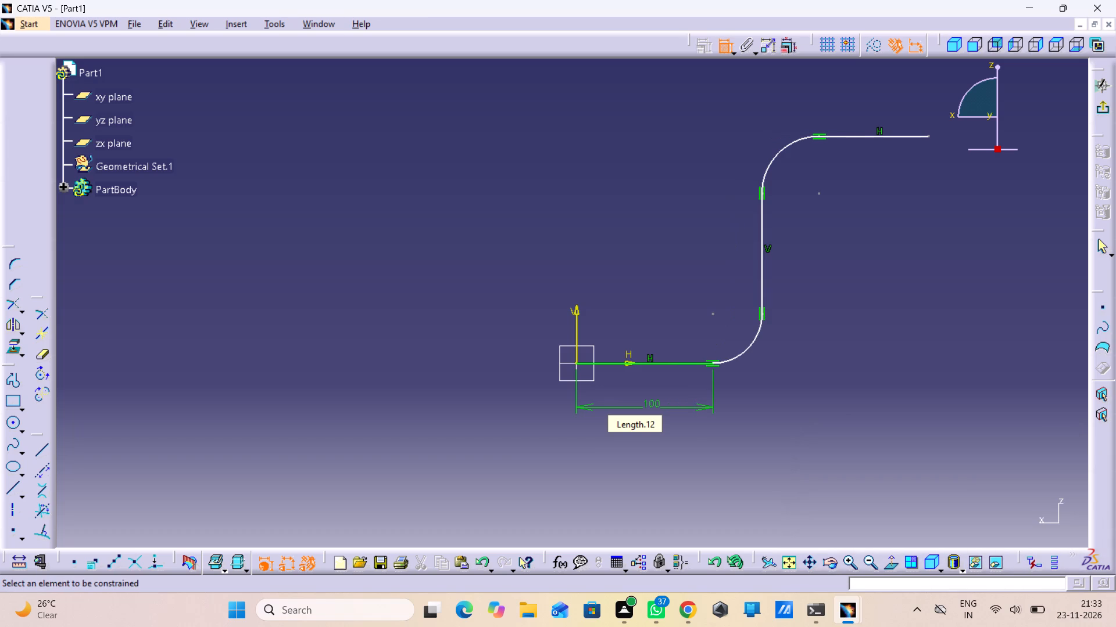
Dimension the lower arc's radius and set it to 40 mm.
{"action": "left_click", "coordinate": [757, 333]}
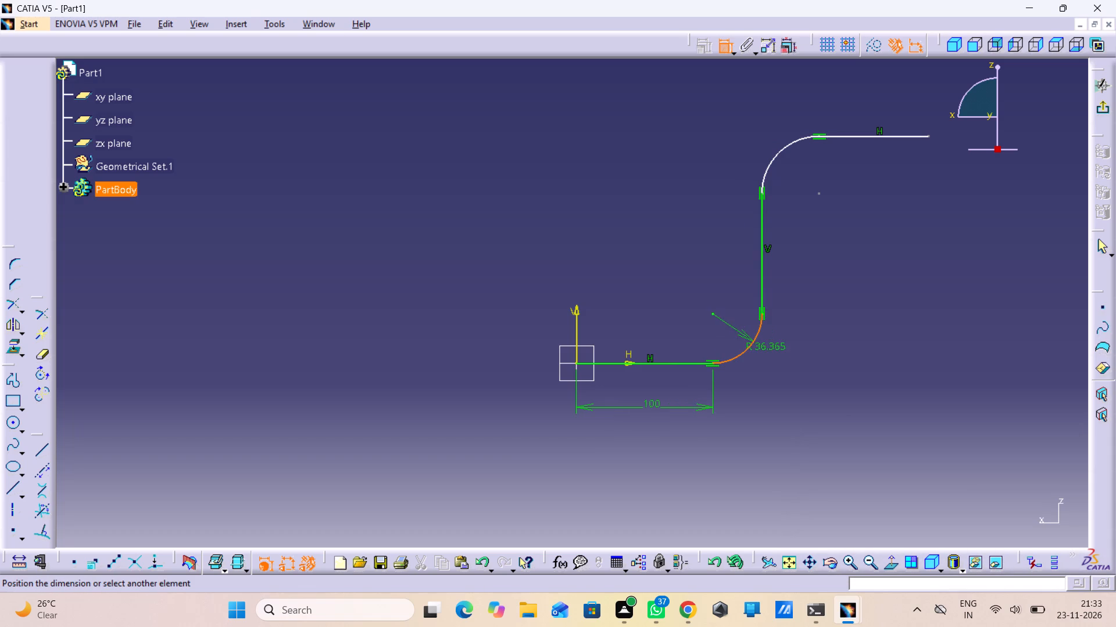
{"action": "left_click", "coordinate": [772, 370]}
{"action": "left_click", "coordinate": [771, 367]}
{"action": "left_click", "coordinate": [771, 361]}
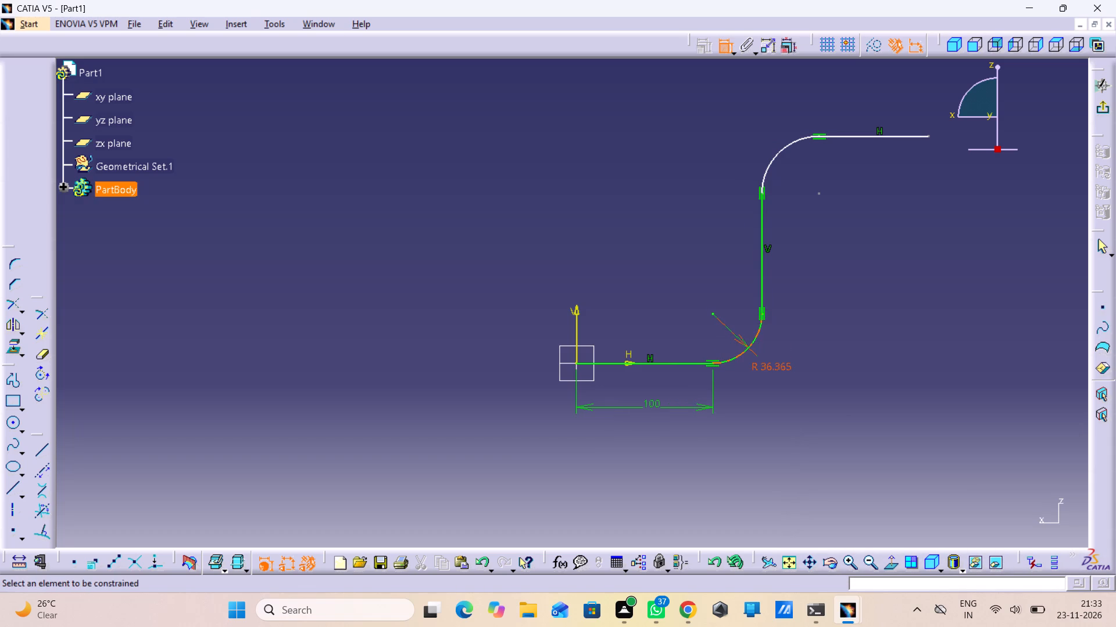
{"action": "double_click", "coordinate": [784, 369]}
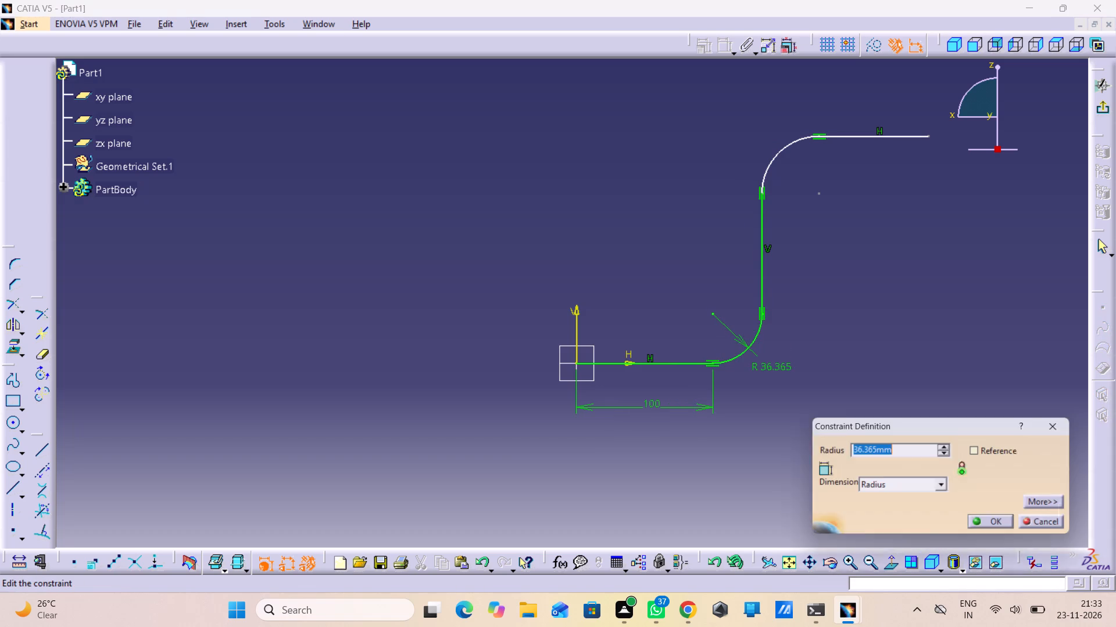
{"action": "type", "text": "40"}
{"action": "key", "text": "Return"}
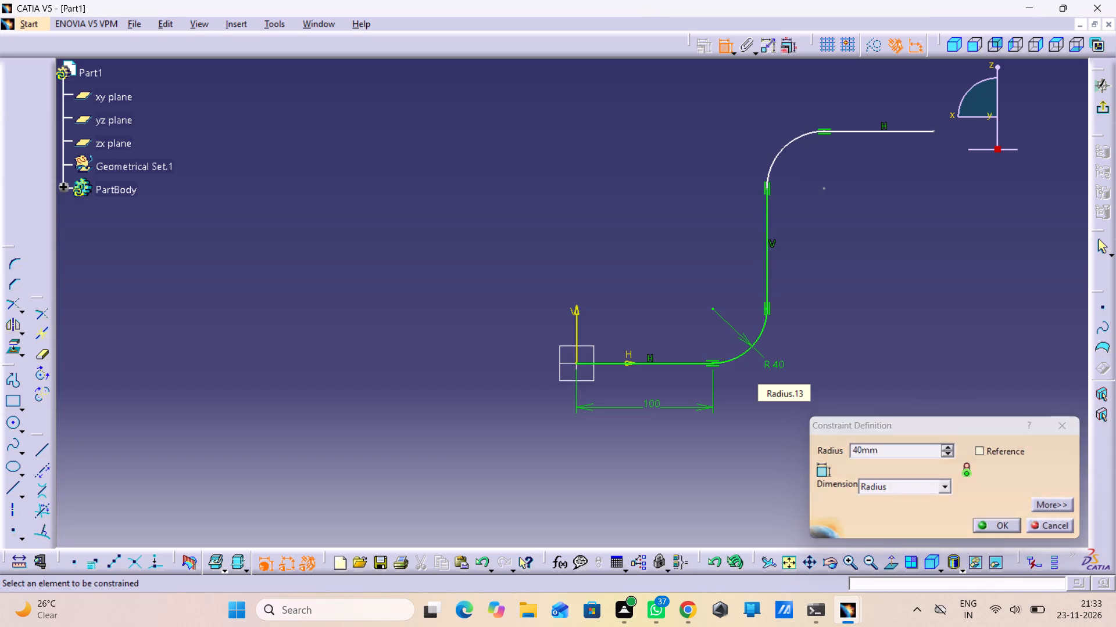
Dimension the vertical line between the two arcs and set its length to 100 mm.
{"action": "left_click", "coordinate": [768, 219]}
{"action": "left_click", "coordinate": [807, 238]}
{"action": "double_click", "coordinate": [807, 235]}
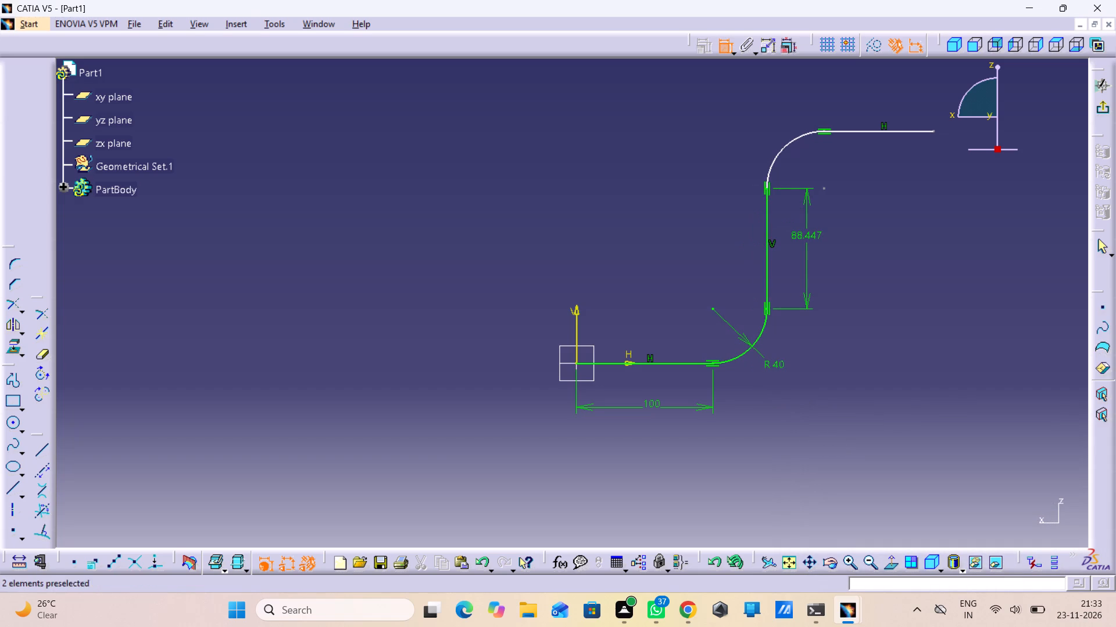
{"action": "type", "text": "100"}
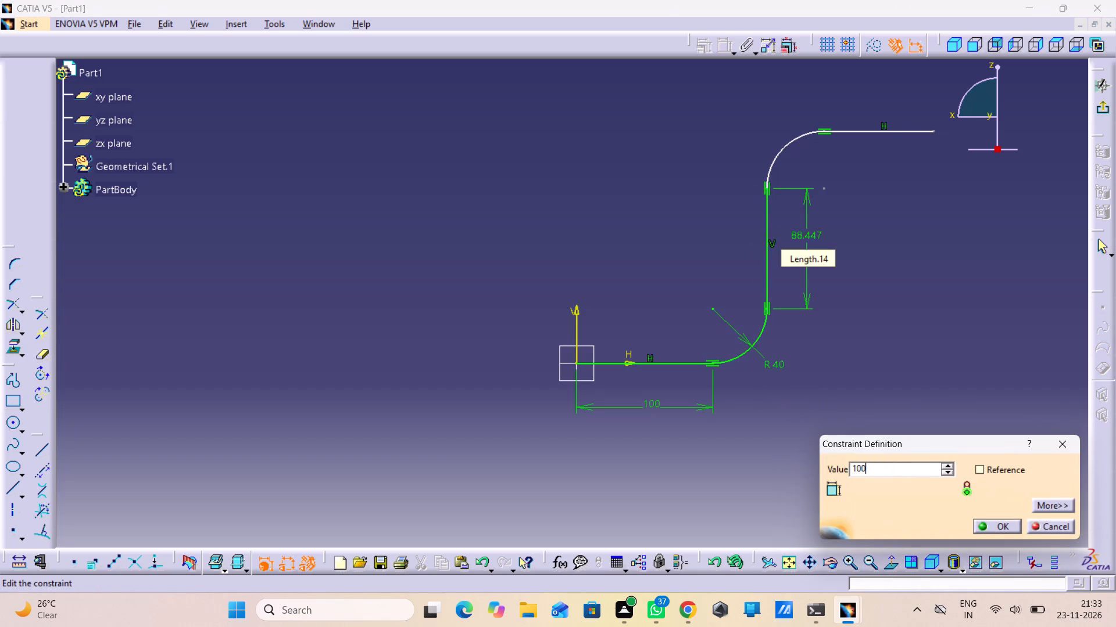
{"action": "key", "text": "Return"}
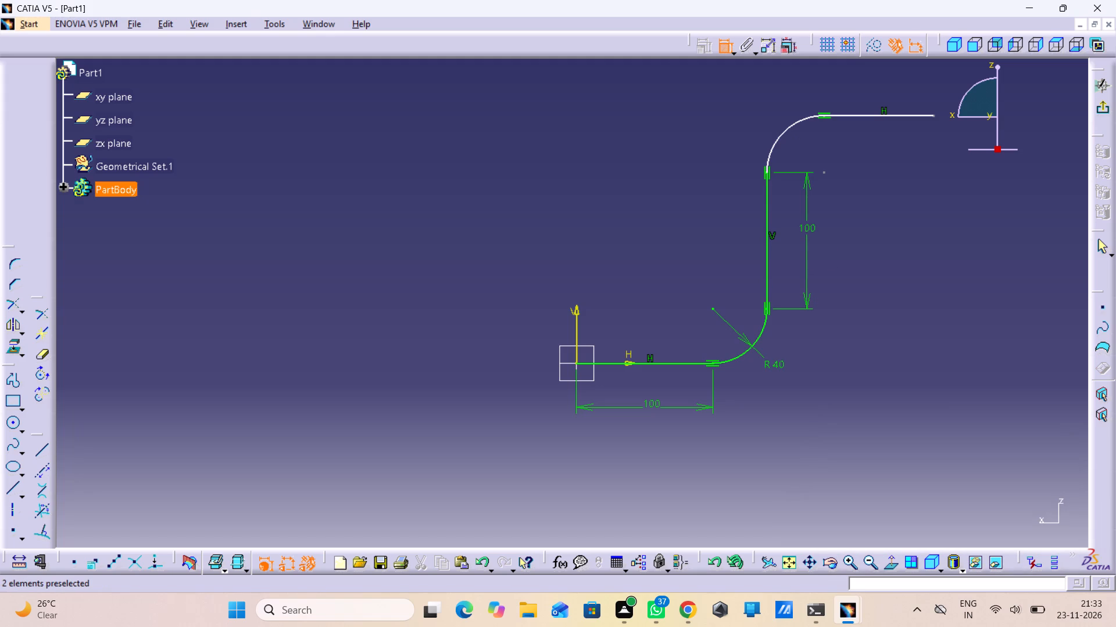
Dimension the upper arc's radius and set it to 40 mm.
{"action": "left_click", "coordinate": [787, 127]}
{"action": "left_click", "coordinate": [757, 113]}
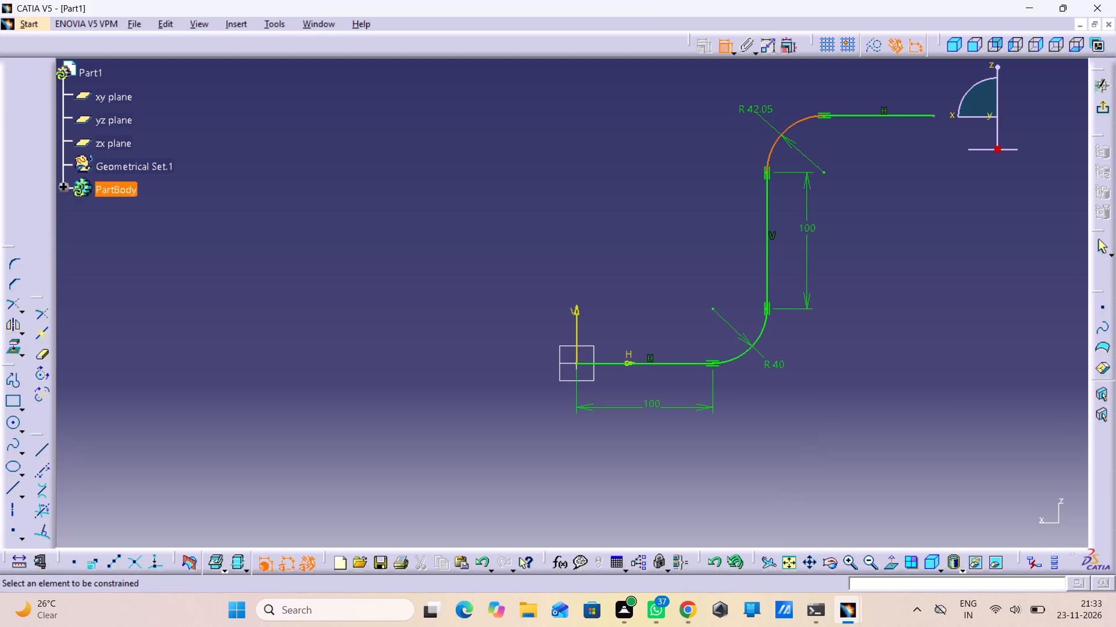
{"action": "double_click", "coordinate": [757, 111]}
{"action": "type", "text": "40"}
{"action": "key", "text": "Return"}
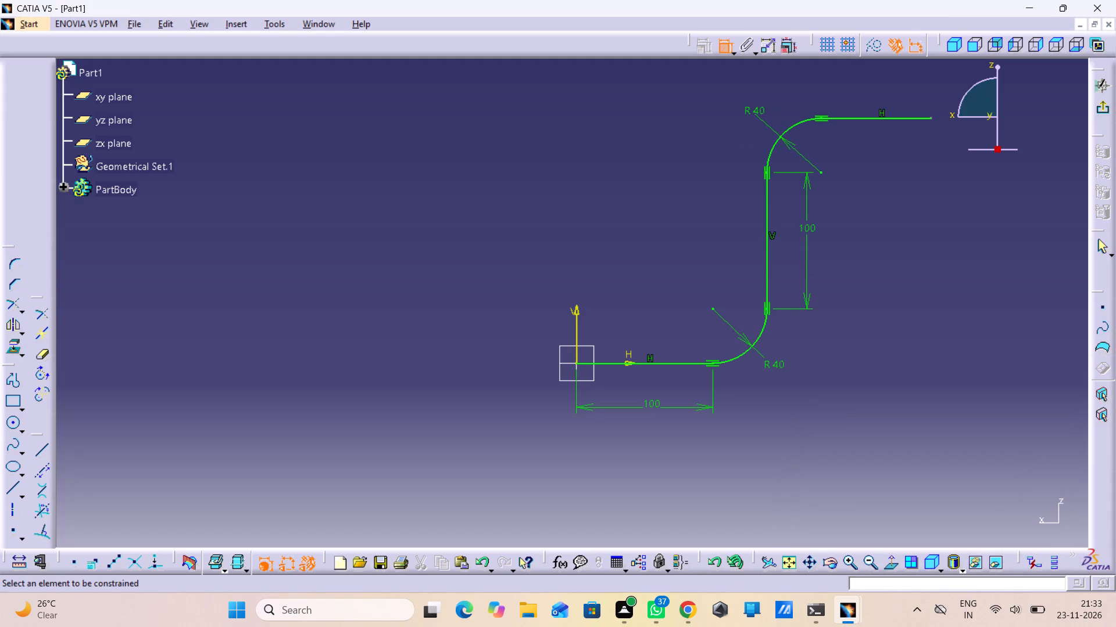
Dimension the upper horizontal line and set its length to 100 mm.
{"action": "left_click", "coordinate": [903, 117]}
{"action": "left_click", "coordinate": [882, 98]}
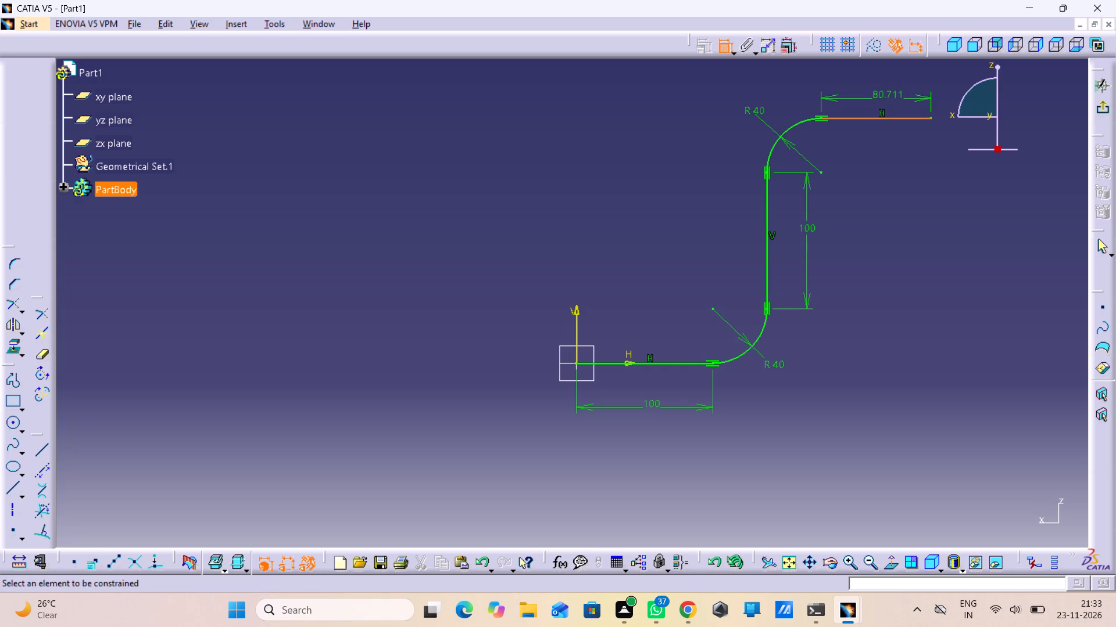
{"action": "double_click", "coordinate": [878, 93]}
{"action": "type", "text": "100"}
{"action": "key", "text": "Return"}
Exit the finished S-shaped sketch to return to the 3D part and clear the selection.
{"action": "middle_click_drag", "start_coordinate": [884, 214], "coordinate": [884, 224]}
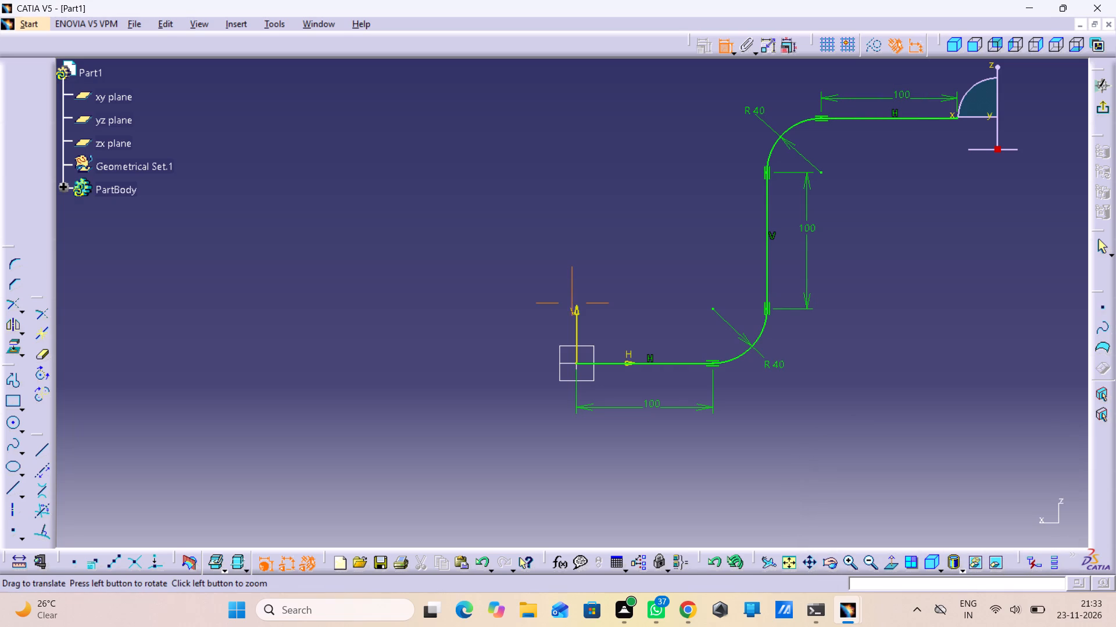
{"action": "middle_click_drag", "start_coordinate": [884, 224], "coordinate": [815, 261]}
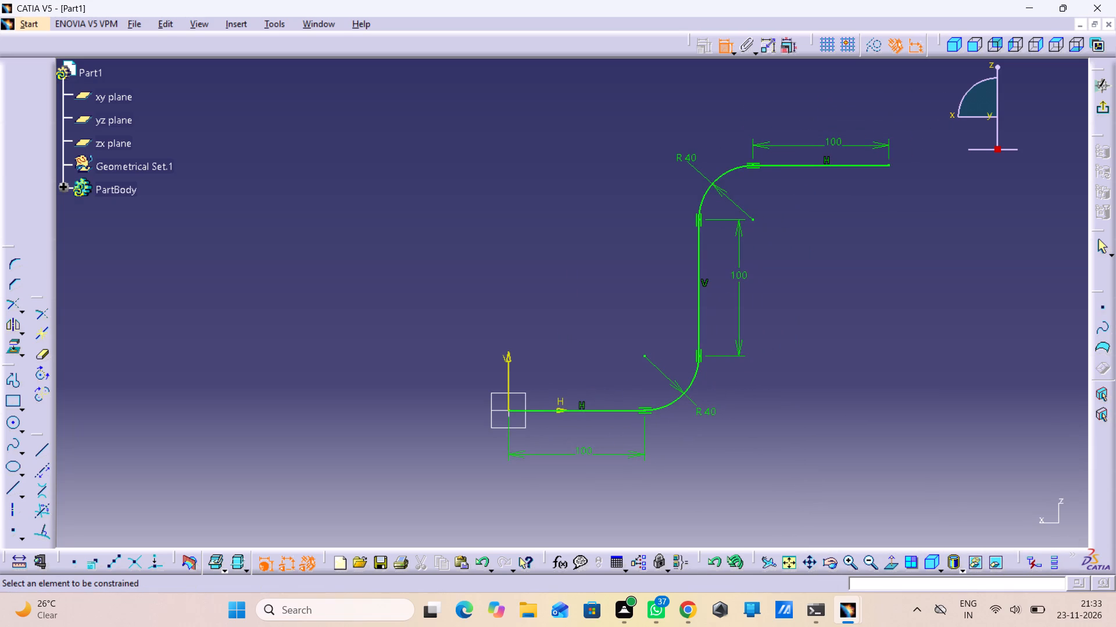
{"action": "left_click", "coordinate": [1097, 109]}
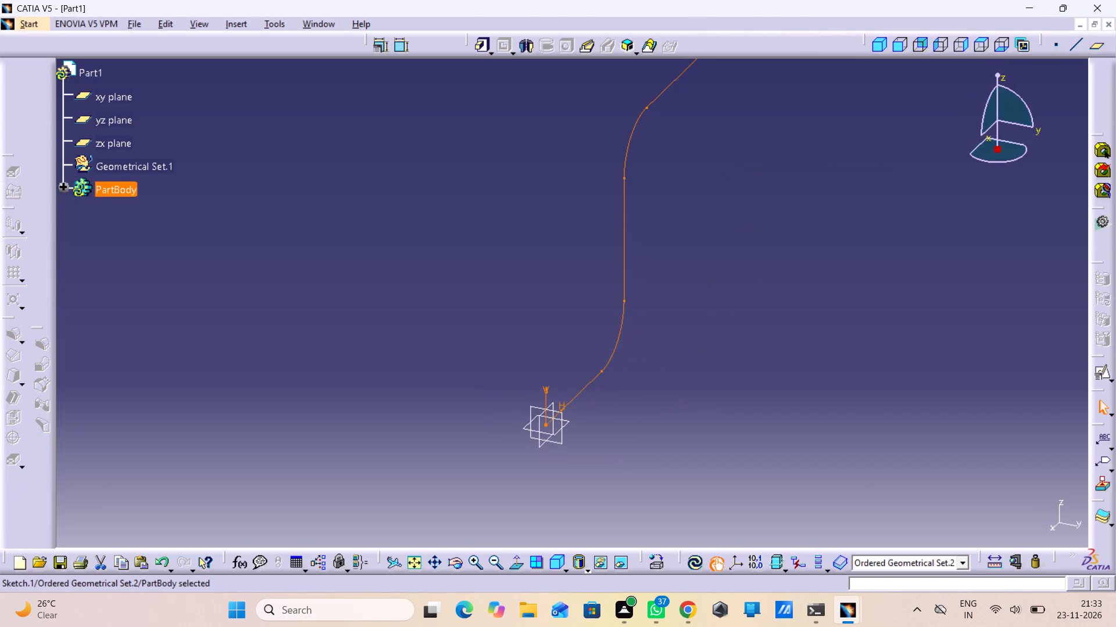
{"action": "left_click", "coordinate": [690, 320]}
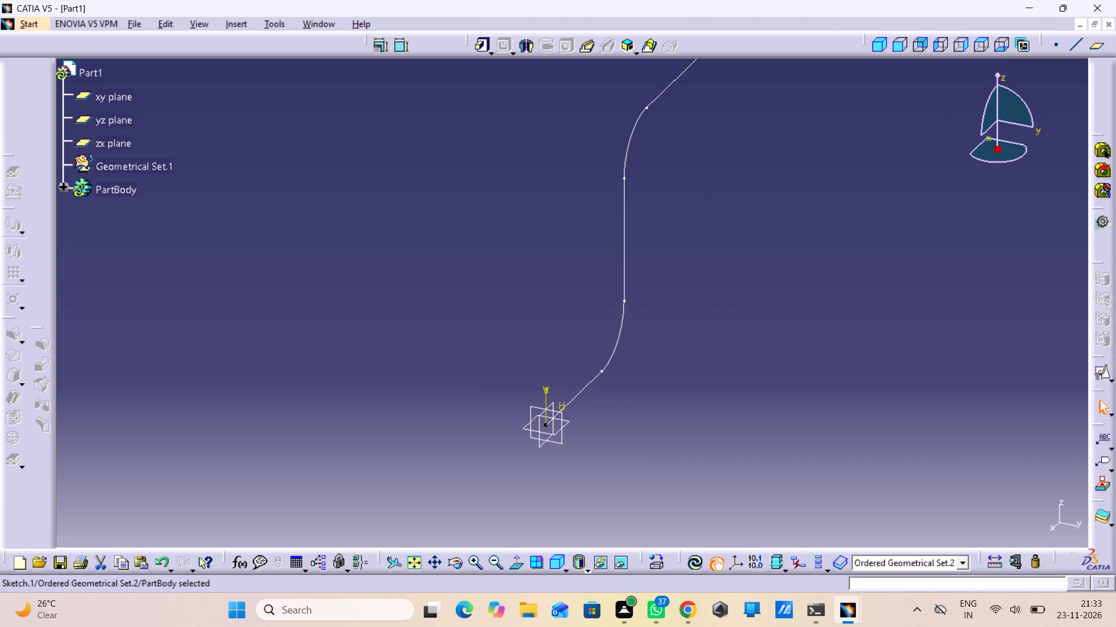
Start a positioned sketch on the yz plane with implicit origin and orientation.
{"action": "left_click", "coordinate": [560, 445]}
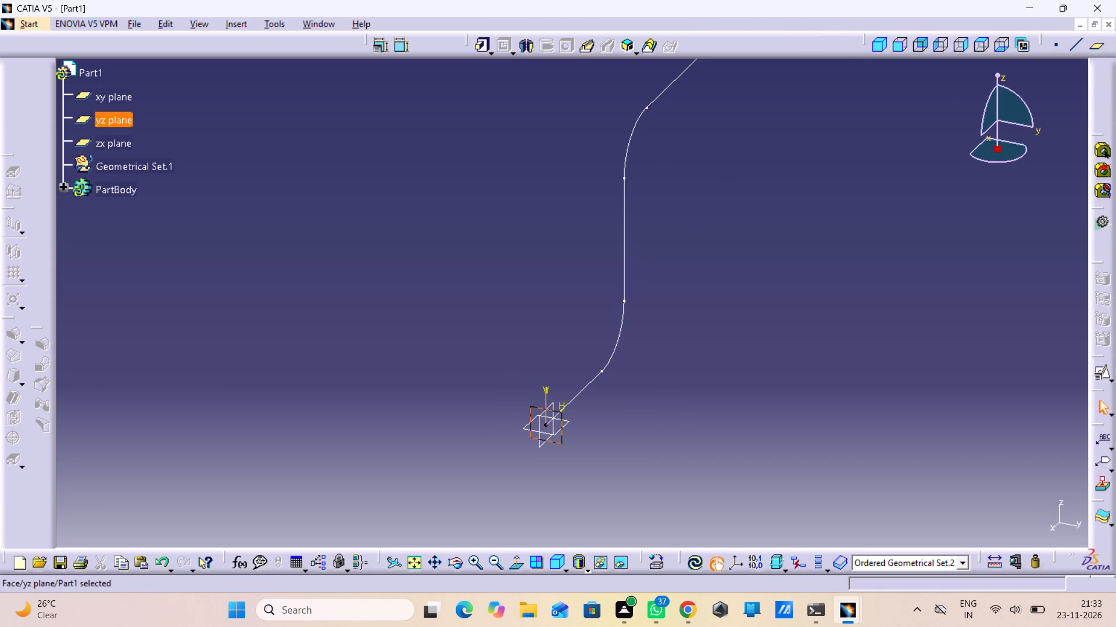
{"action": "left_click", "coordinate": [1100, 373]}
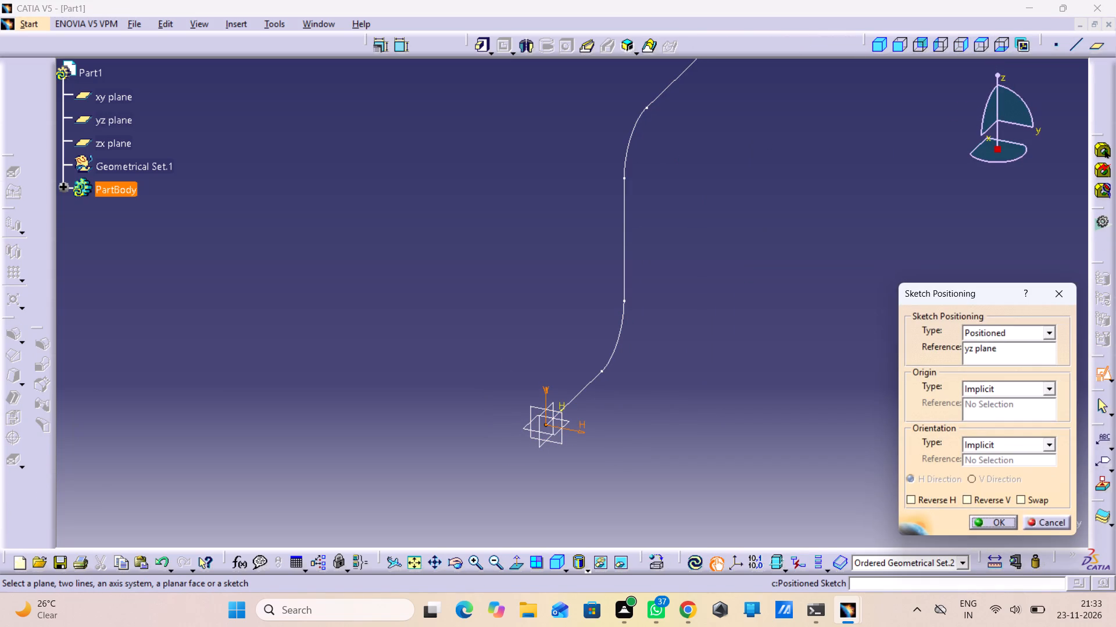
{"action": "left_click", "coordinate": [986, 521]}
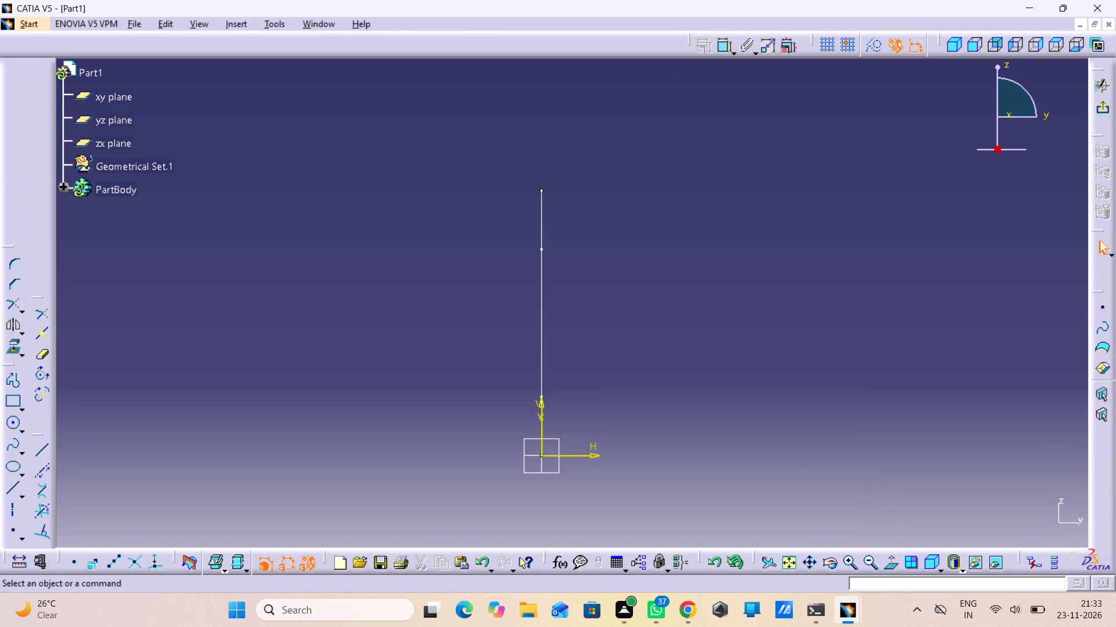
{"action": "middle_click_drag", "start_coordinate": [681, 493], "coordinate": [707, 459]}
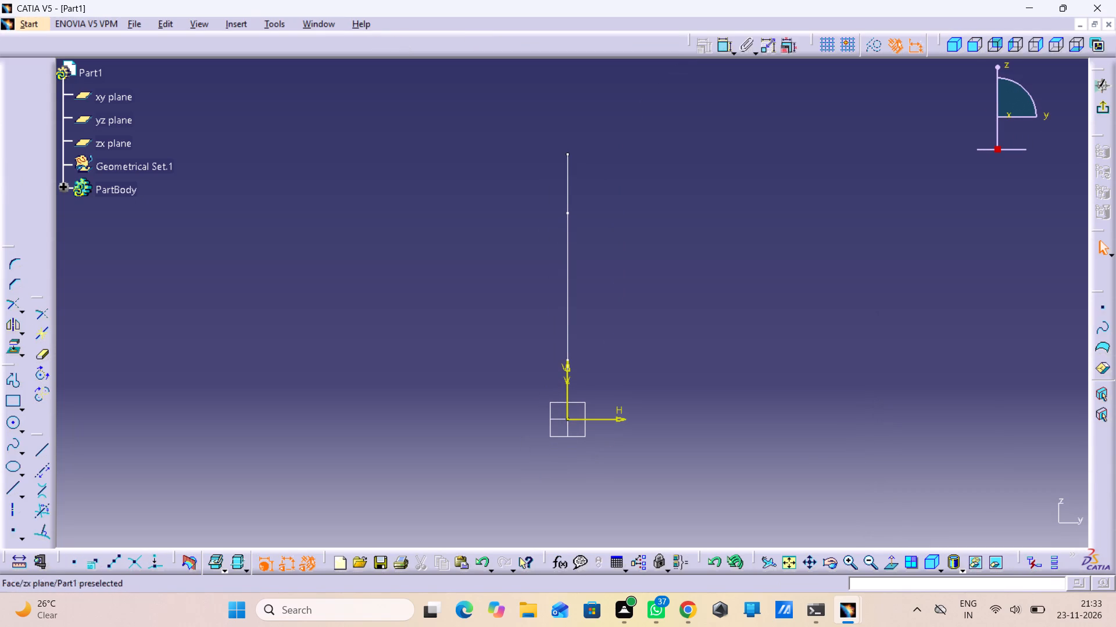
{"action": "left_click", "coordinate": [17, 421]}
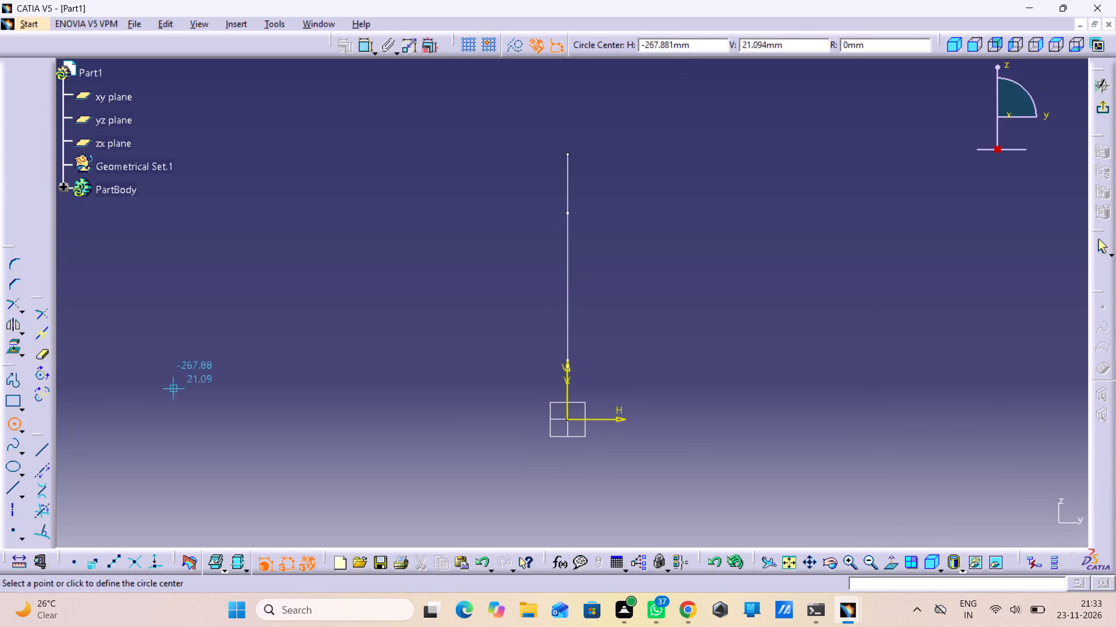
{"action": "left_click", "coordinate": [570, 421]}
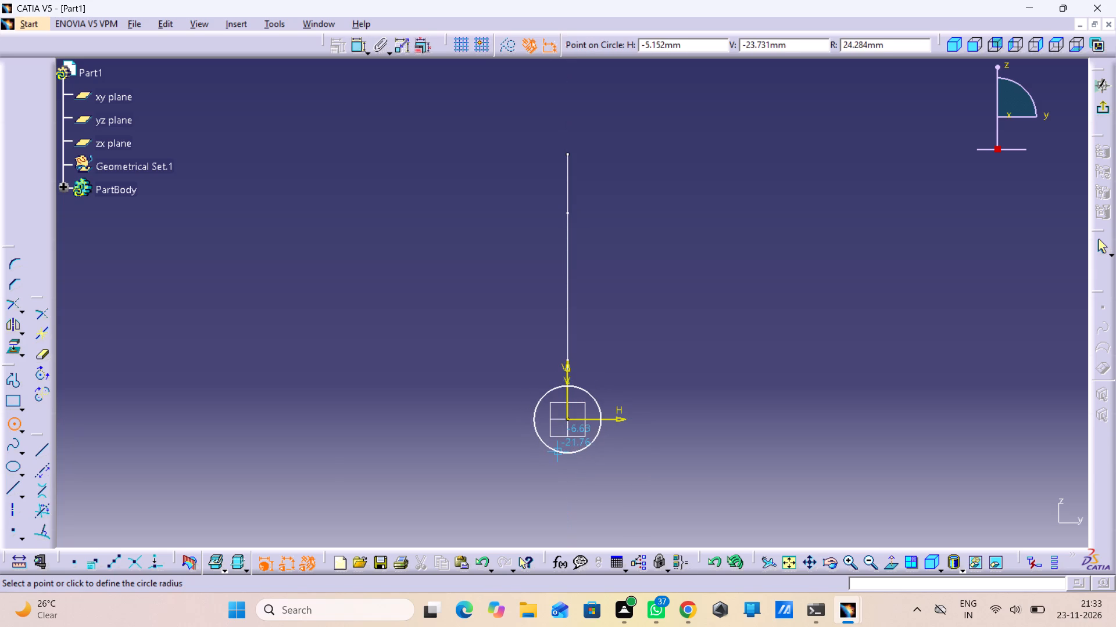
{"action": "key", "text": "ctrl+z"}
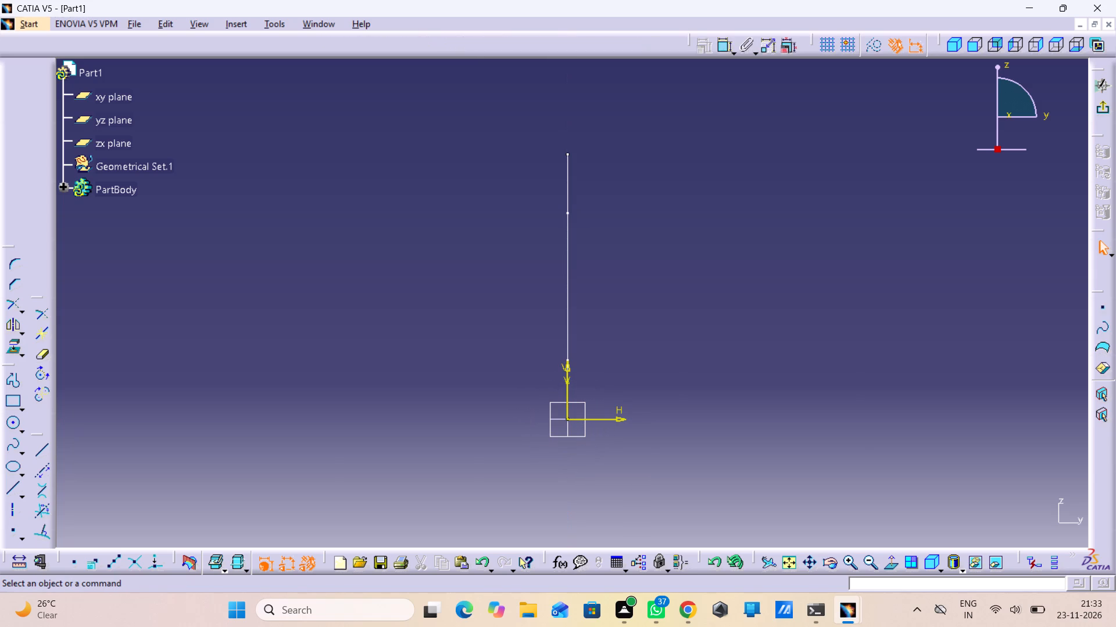
Draw a circle of about 29 mm radius centred on the sketch origin.
{"action": "left_click", "coordinate": [16, 422]}
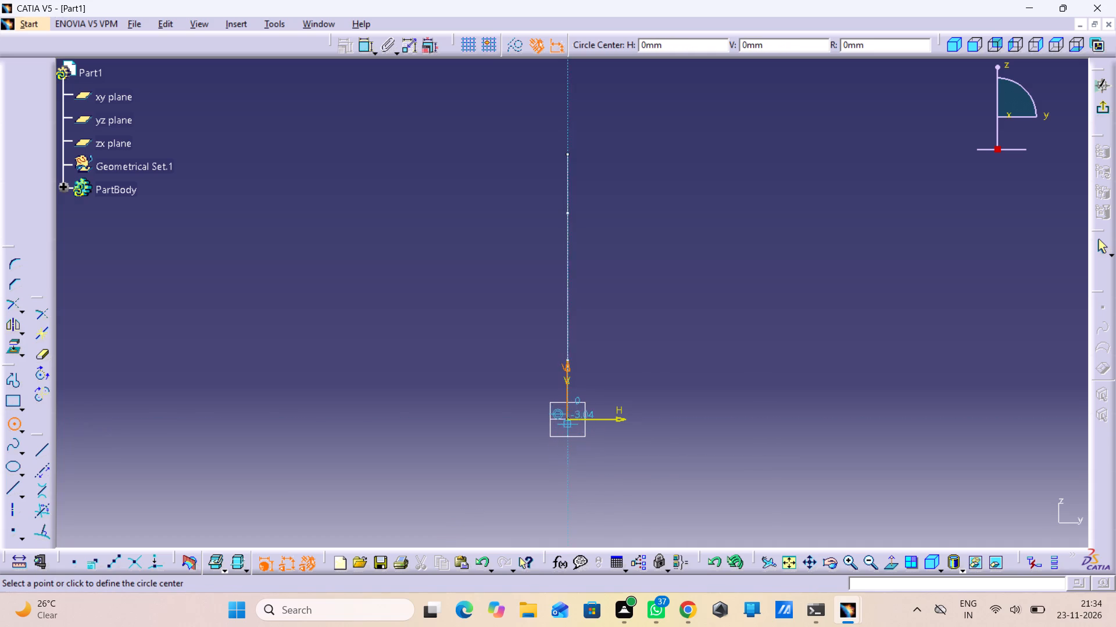
{"action": "left_click", "coordinate": [570, 418]}
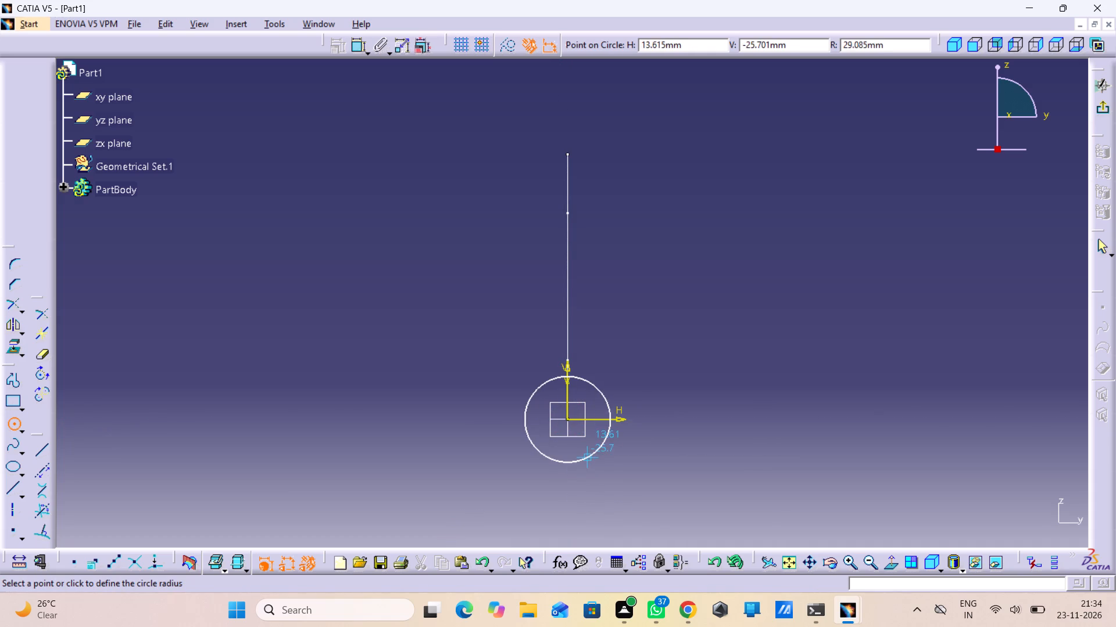
{"action": "left_click", "coordinate": [588, 458]}
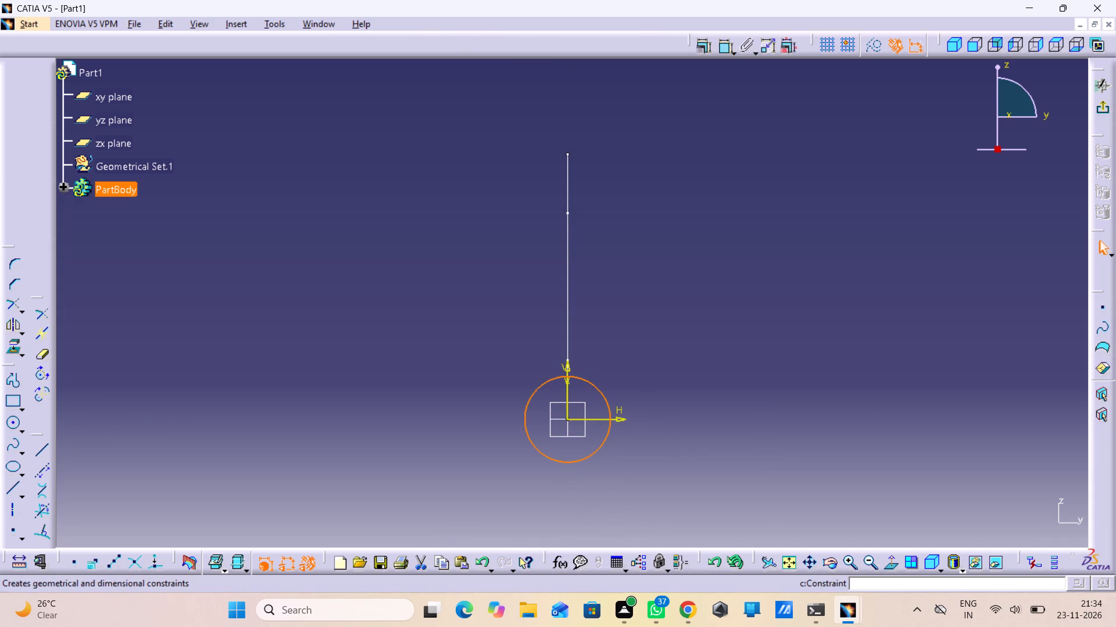
Dimension the circle and set its diameter to 50 mm.
{"action": "left_click", "coordinate": [725, 47]}
{"action": "left_click", "coordinate": [627, 365]}
{"action": "double_click", "coordinate": [624, 358]}
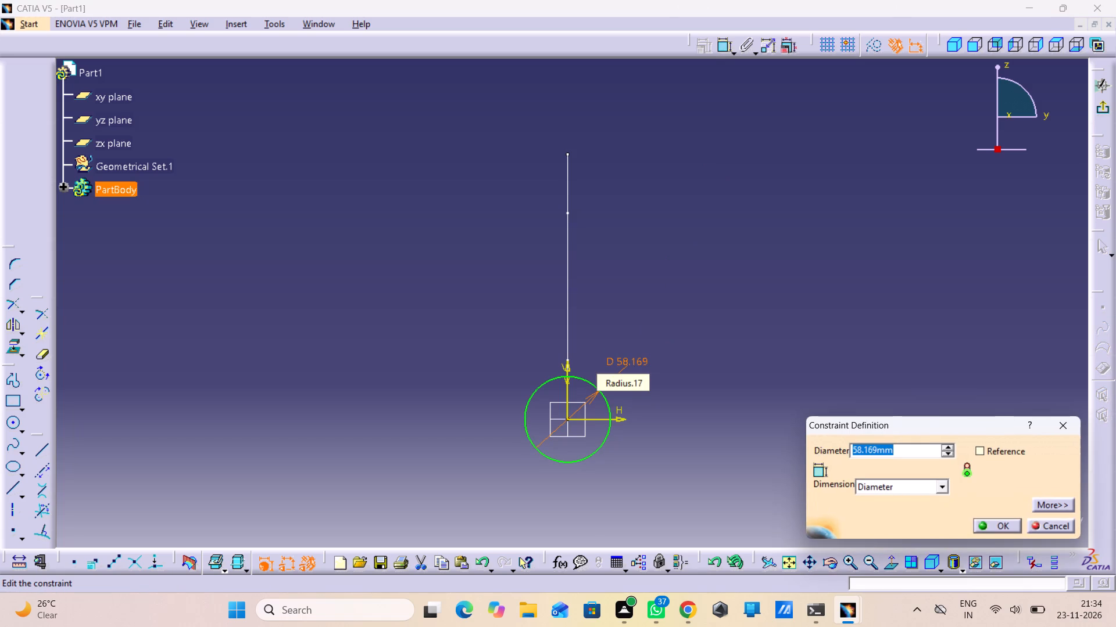
{"action": "type", "text": "50"}
{"action": "key", "text": "Return"}
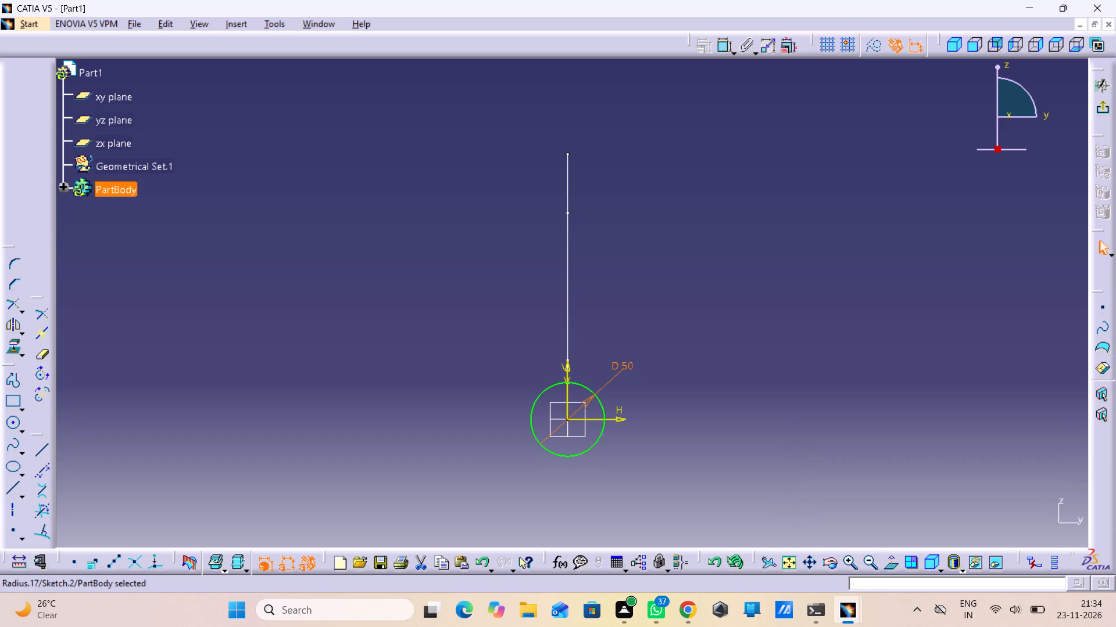
{"action": "left_click", "coordinate": [638, 391]}
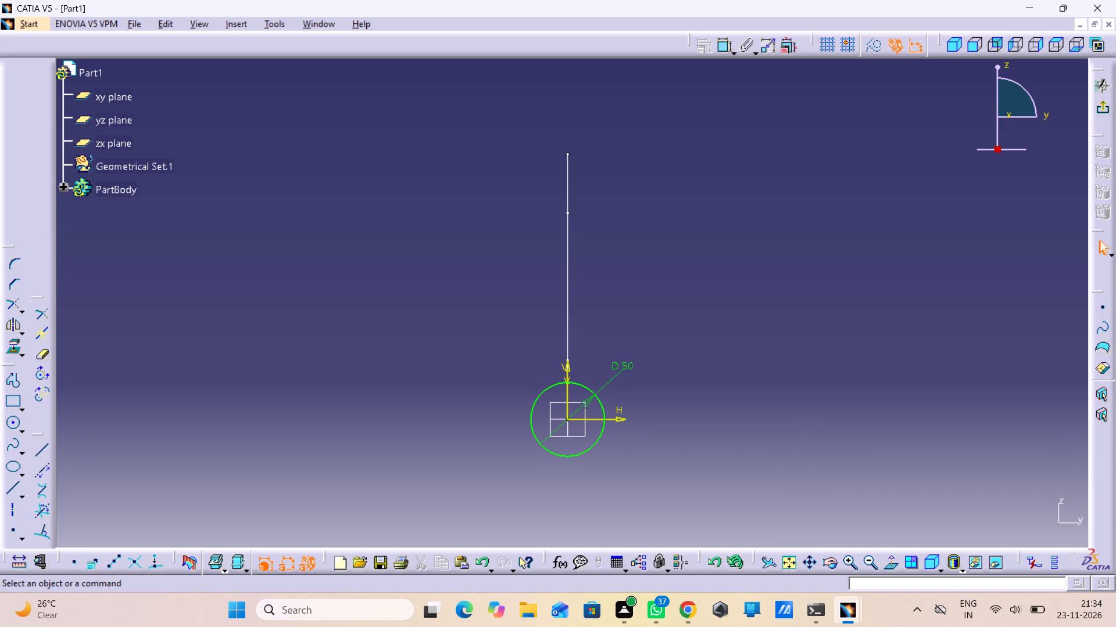
{"action": "left_click", "coordinate": [760, 335]}
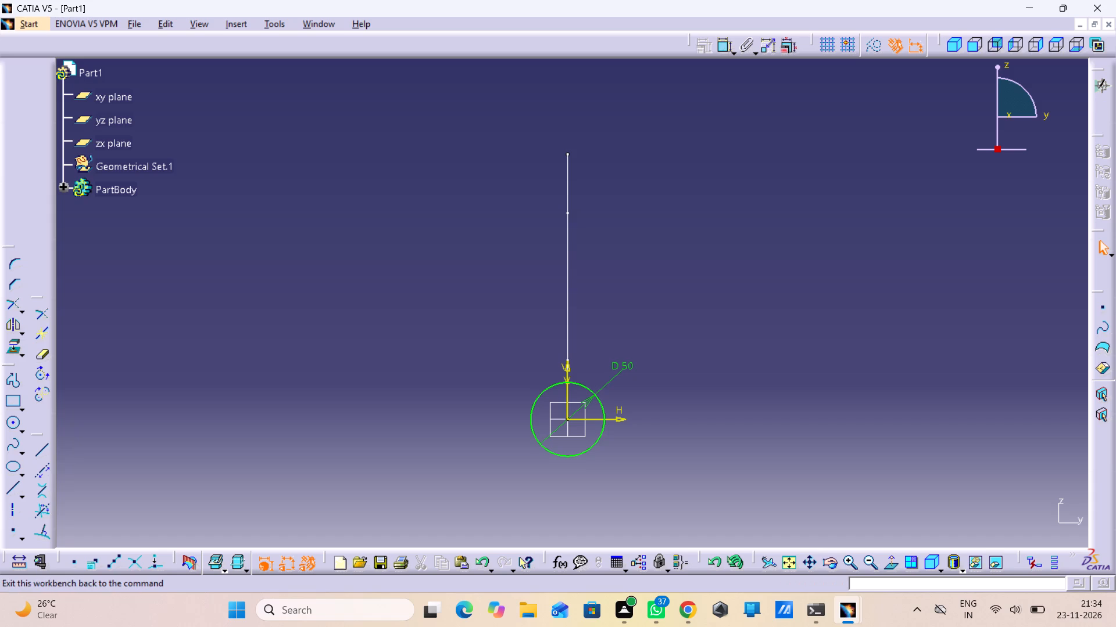
Exit the circle sketch to return to the 3D part.
{"action": "left_click", "coordinate": [1100, 110]}
{"action": "left_click", "coordinate": [726, 345]}
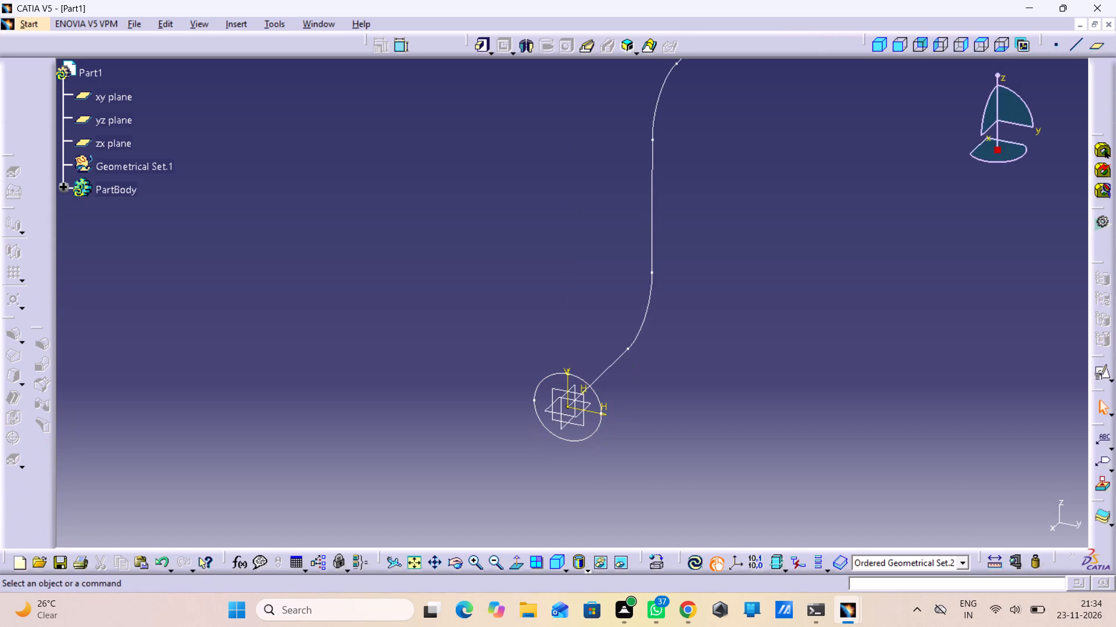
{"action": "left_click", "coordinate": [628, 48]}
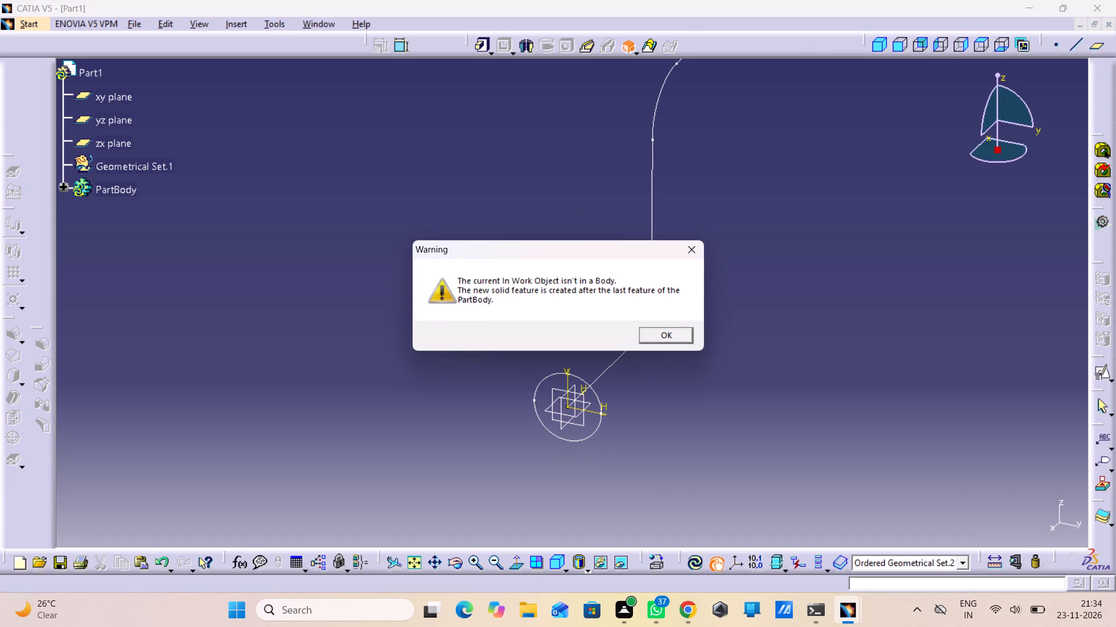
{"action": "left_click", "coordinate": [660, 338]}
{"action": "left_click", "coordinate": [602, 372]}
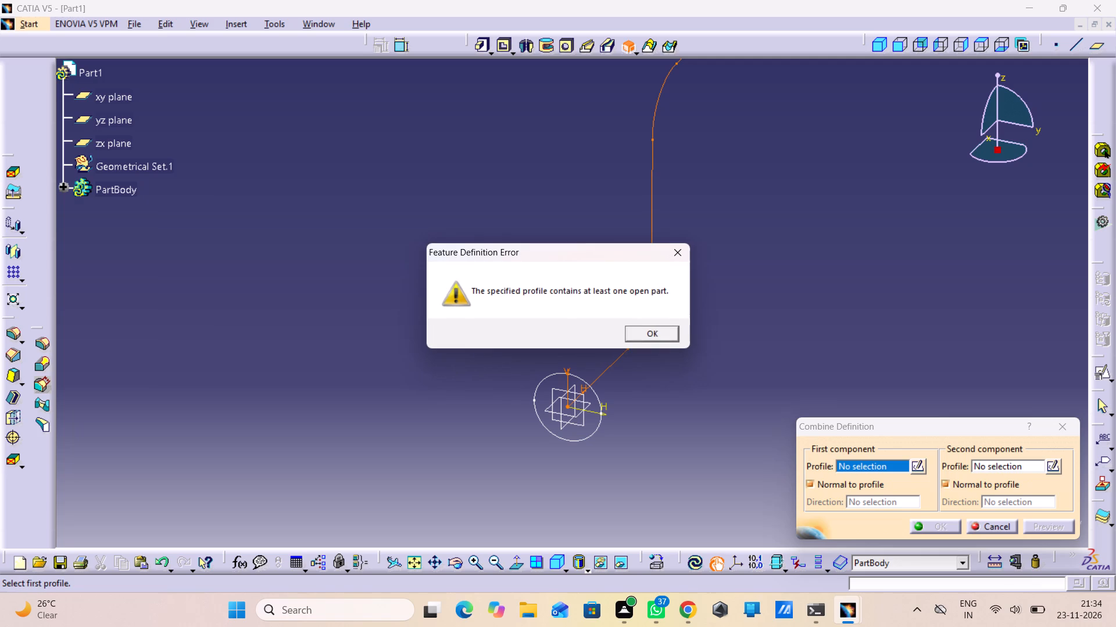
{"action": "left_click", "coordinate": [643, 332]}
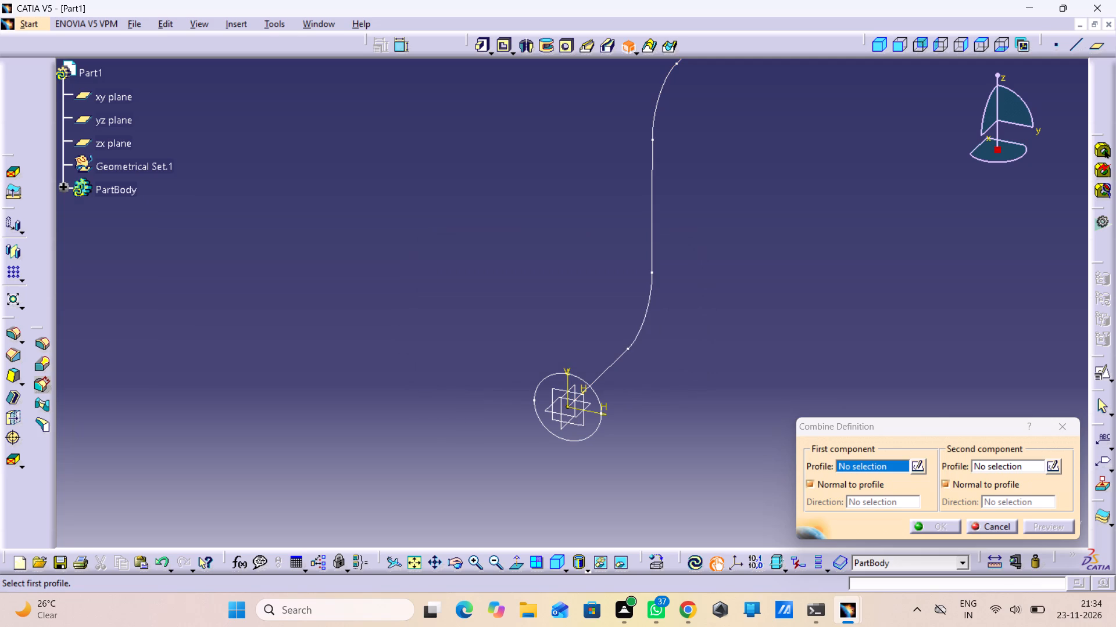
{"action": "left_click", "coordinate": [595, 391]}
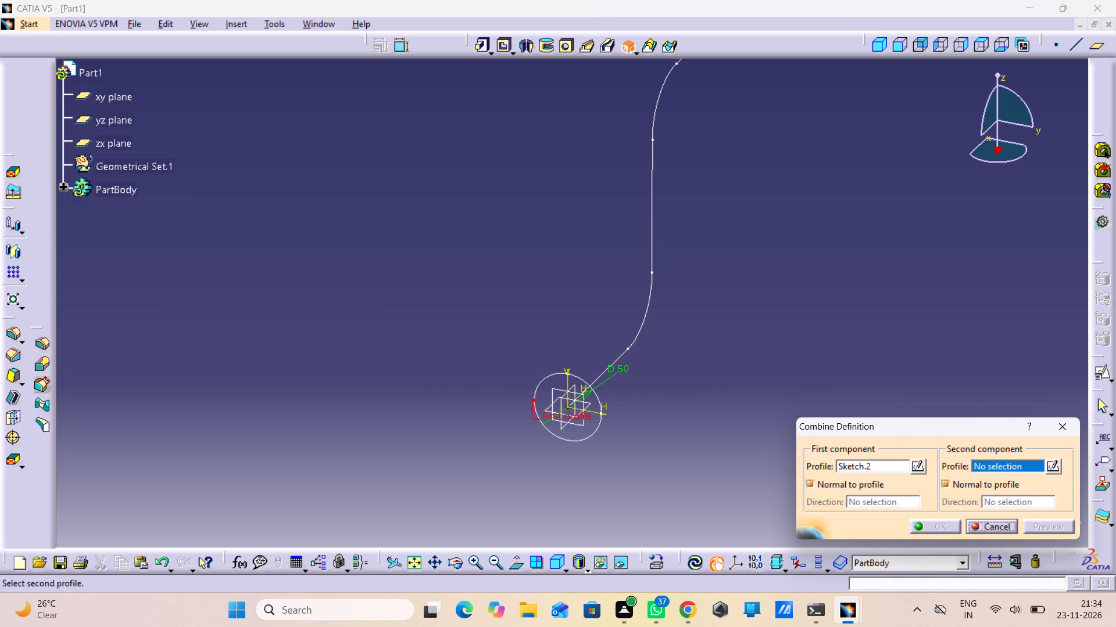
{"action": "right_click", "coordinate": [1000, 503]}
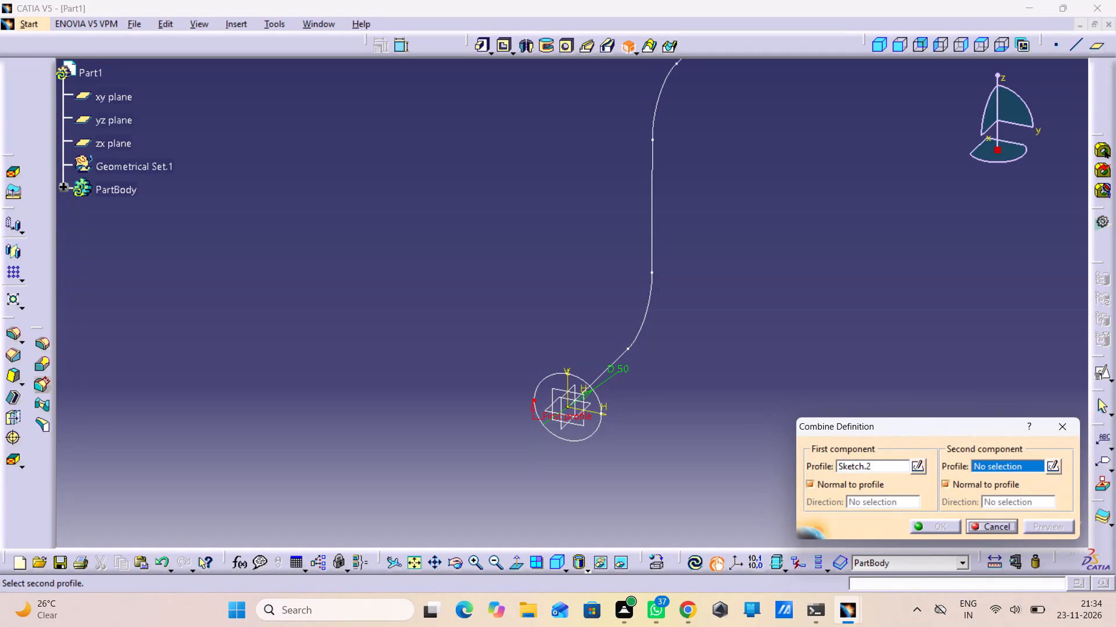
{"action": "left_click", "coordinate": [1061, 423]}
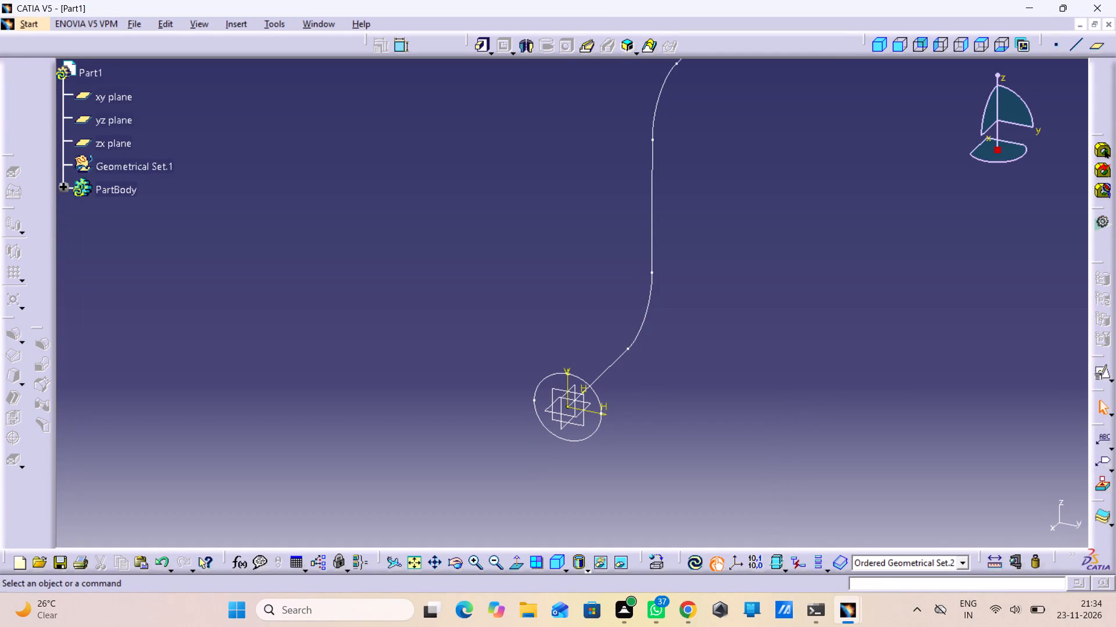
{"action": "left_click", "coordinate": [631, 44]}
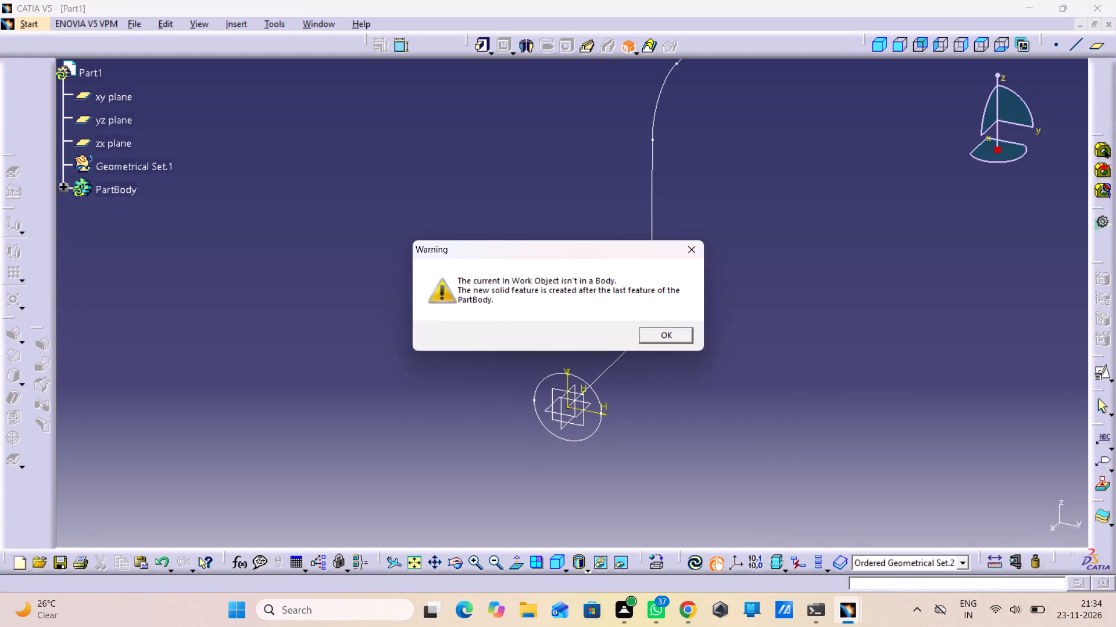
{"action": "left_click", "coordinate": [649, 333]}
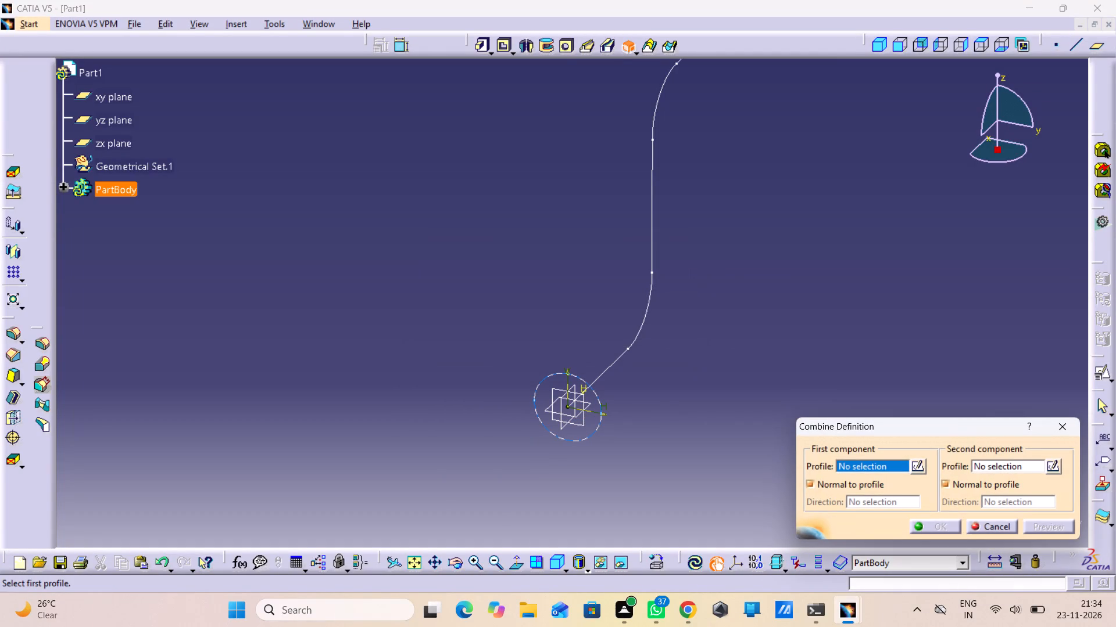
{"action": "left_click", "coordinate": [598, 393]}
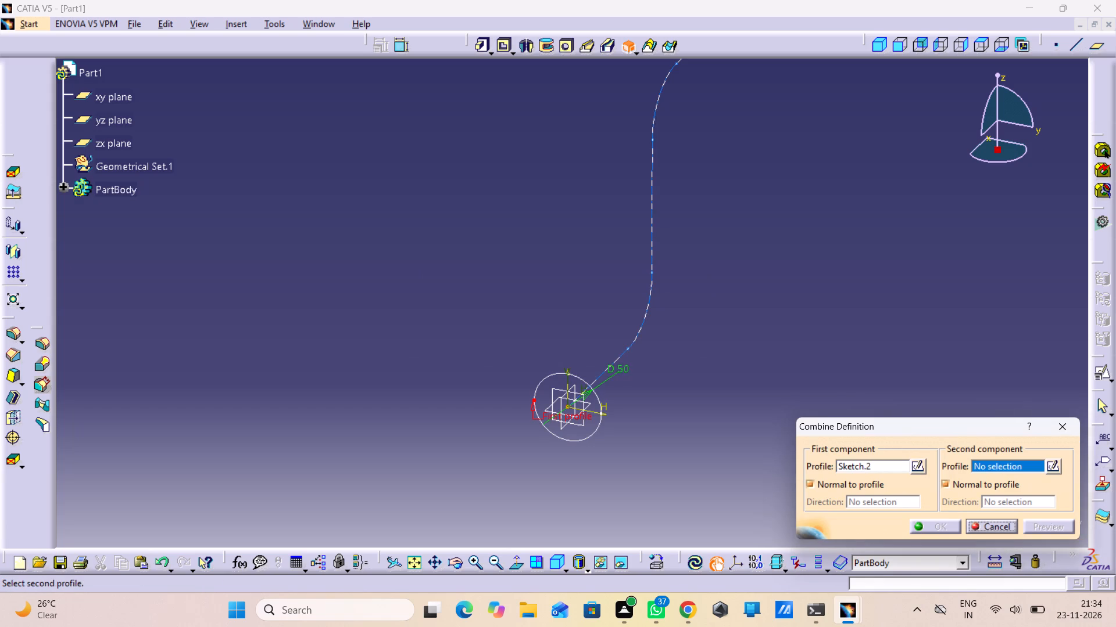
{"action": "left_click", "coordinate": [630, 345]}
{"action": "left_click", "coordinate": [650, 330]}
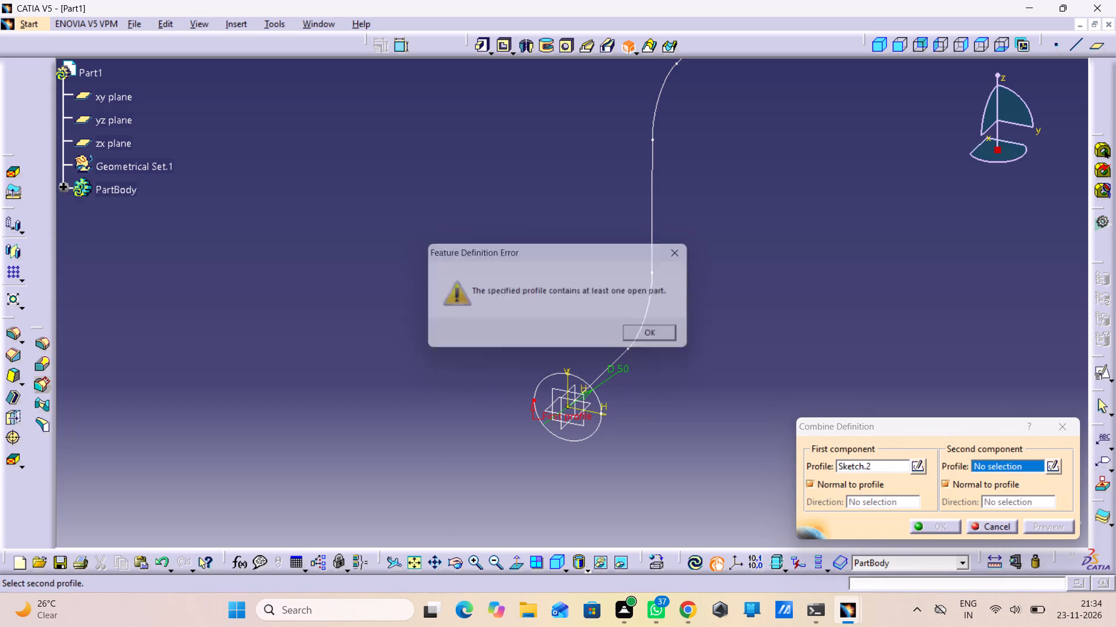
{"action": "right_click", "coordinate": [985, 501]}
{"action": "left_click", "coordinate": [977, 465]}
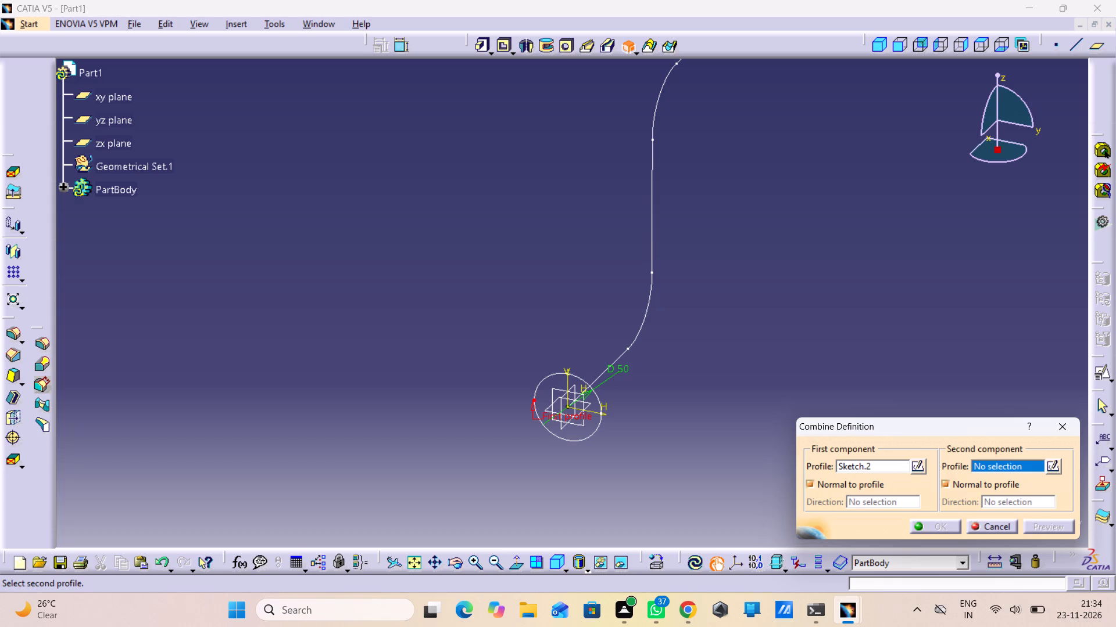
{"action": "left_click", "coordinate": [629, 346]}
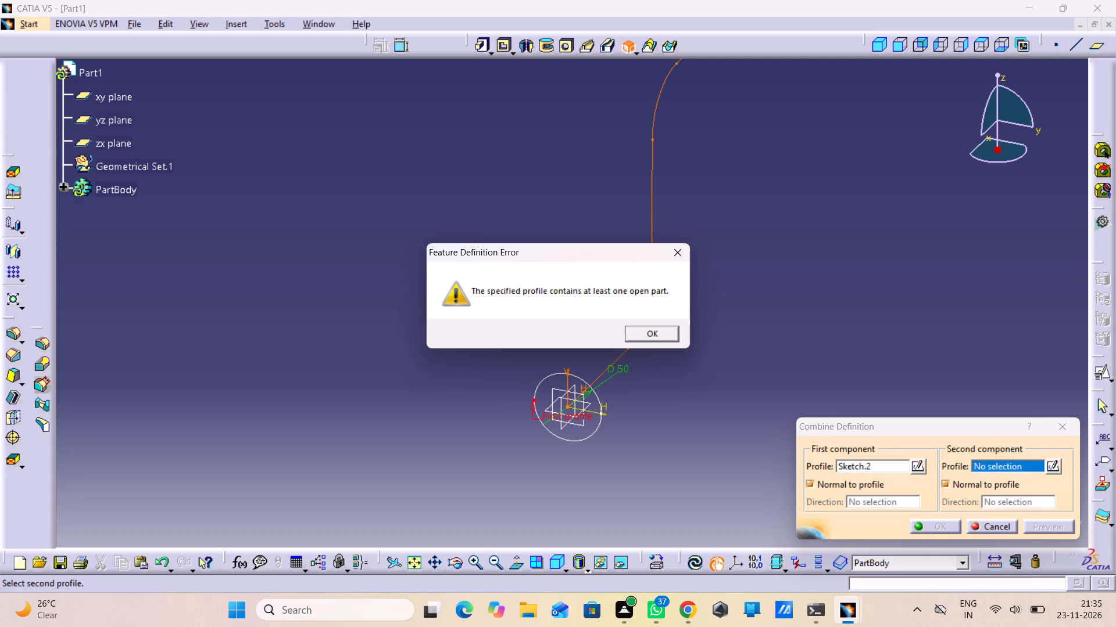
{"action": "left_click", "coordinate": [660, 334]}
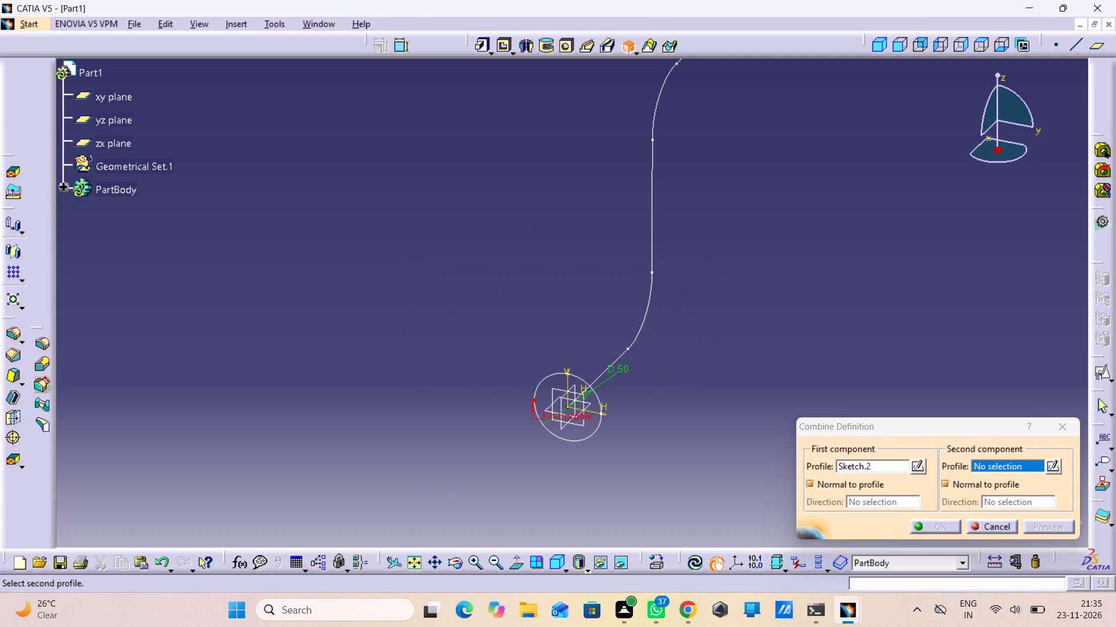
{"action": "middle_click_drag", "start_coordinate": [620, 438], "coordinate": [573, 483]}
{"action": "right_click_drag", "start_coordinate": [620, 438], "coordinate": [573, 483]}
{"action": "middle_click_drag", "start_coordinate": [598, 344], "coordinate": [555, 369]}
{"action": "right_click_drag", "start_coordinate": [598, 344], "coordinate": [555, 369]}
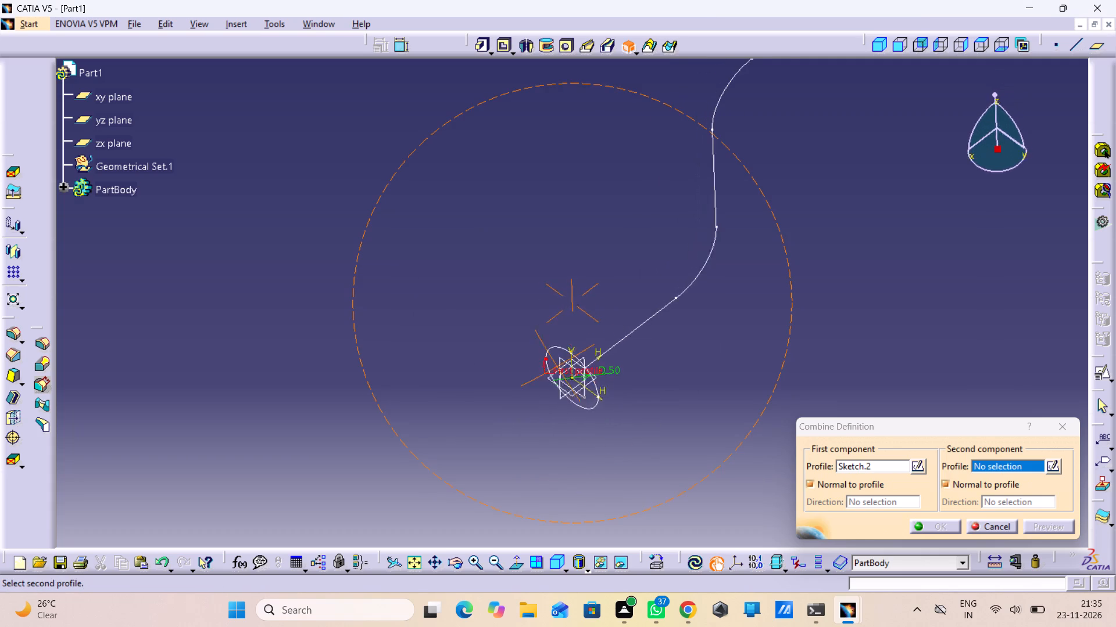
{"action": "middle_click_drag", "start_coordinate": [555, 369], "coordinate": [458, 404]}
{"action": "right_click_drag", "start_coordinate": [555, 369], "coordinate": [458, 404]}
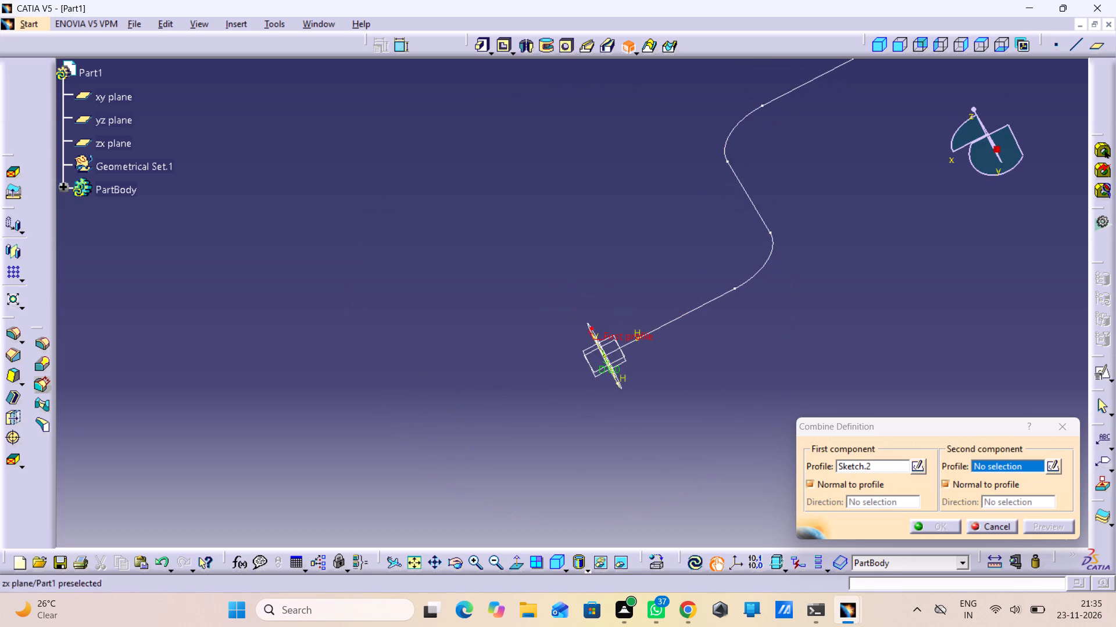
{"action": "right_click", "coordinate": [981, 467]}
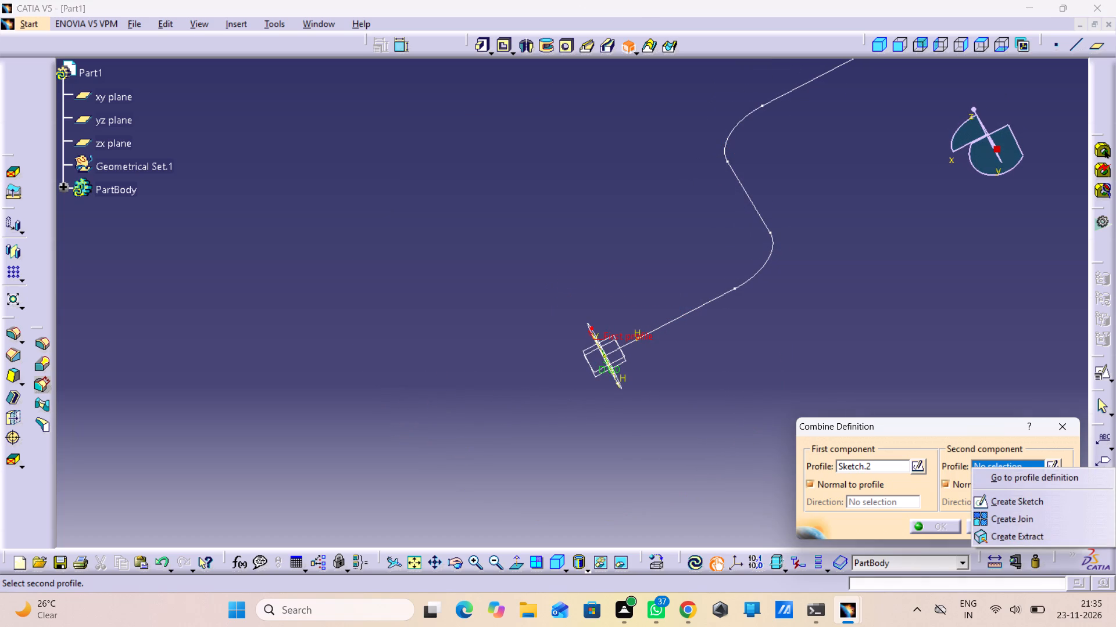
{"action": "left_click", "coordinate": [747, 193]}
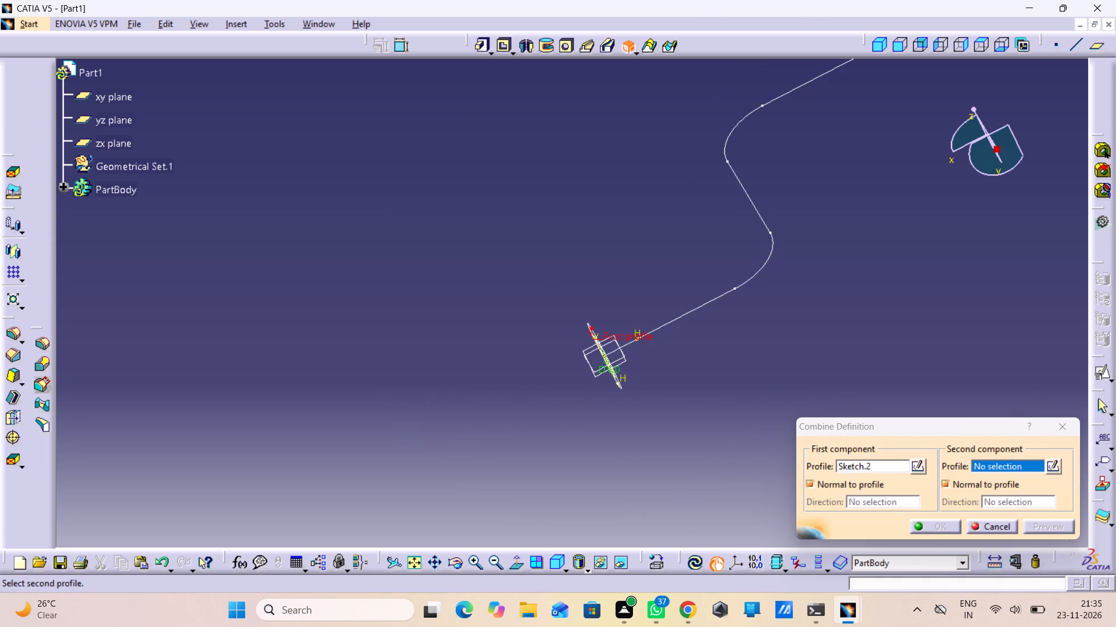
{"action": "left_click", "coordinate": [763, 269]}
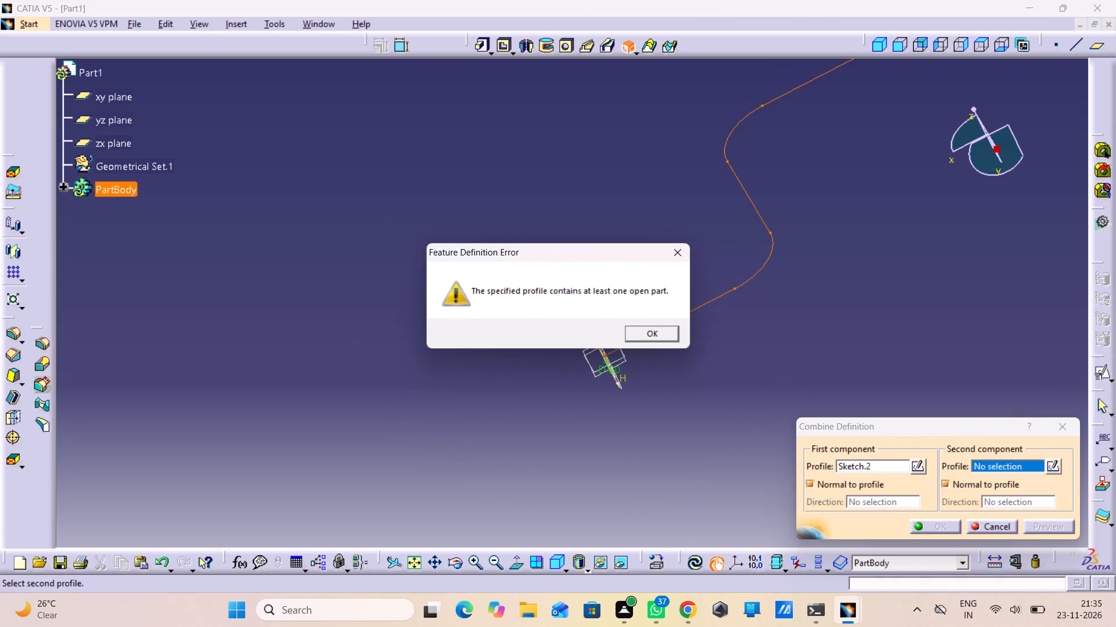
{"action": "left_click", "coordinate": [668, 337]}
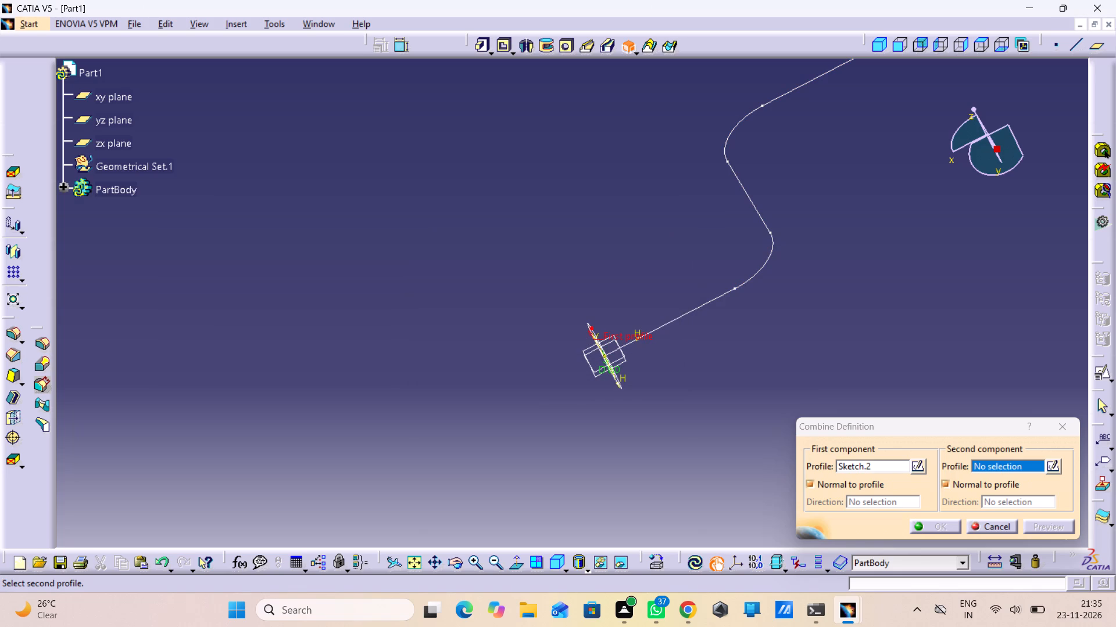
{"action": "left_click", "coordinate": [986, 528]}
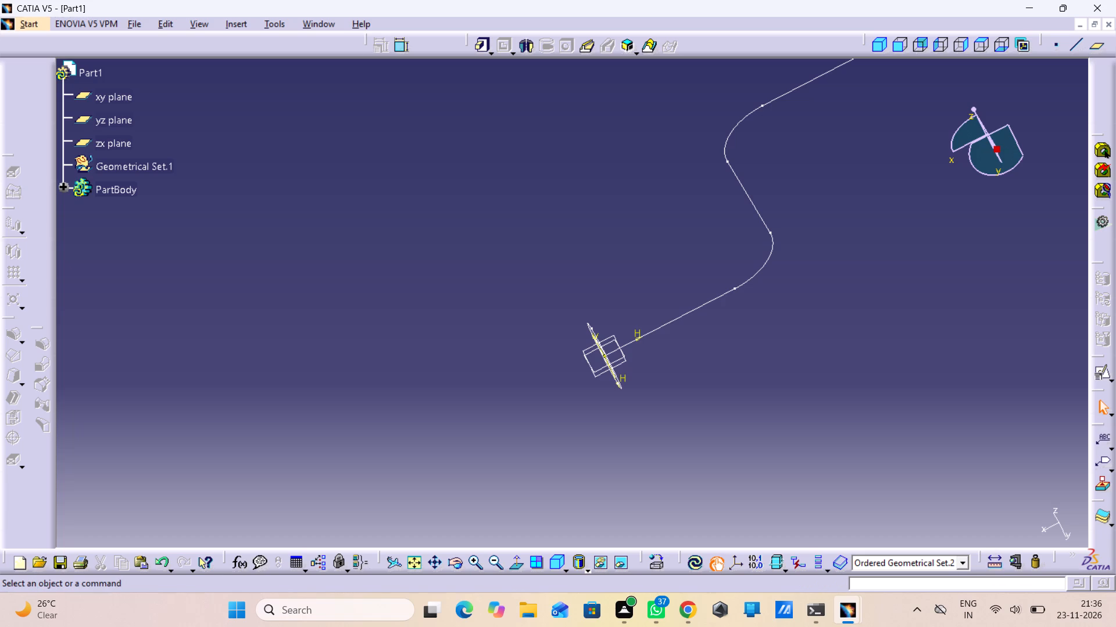
Create a Rib using the 50 mm circle as profile and the S-shaped sketch as centre curve, with Keep angle profile control.
{"action": "left_click", "coordinate": [591, 47]}
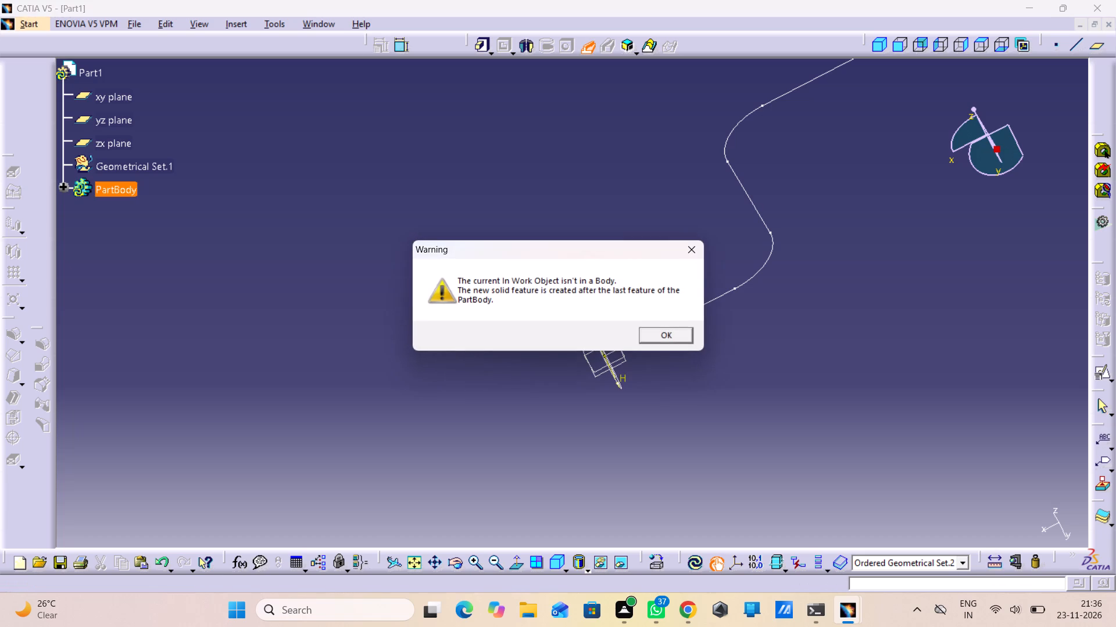
{"action": "left_click", "coordinate": [668, 338]}
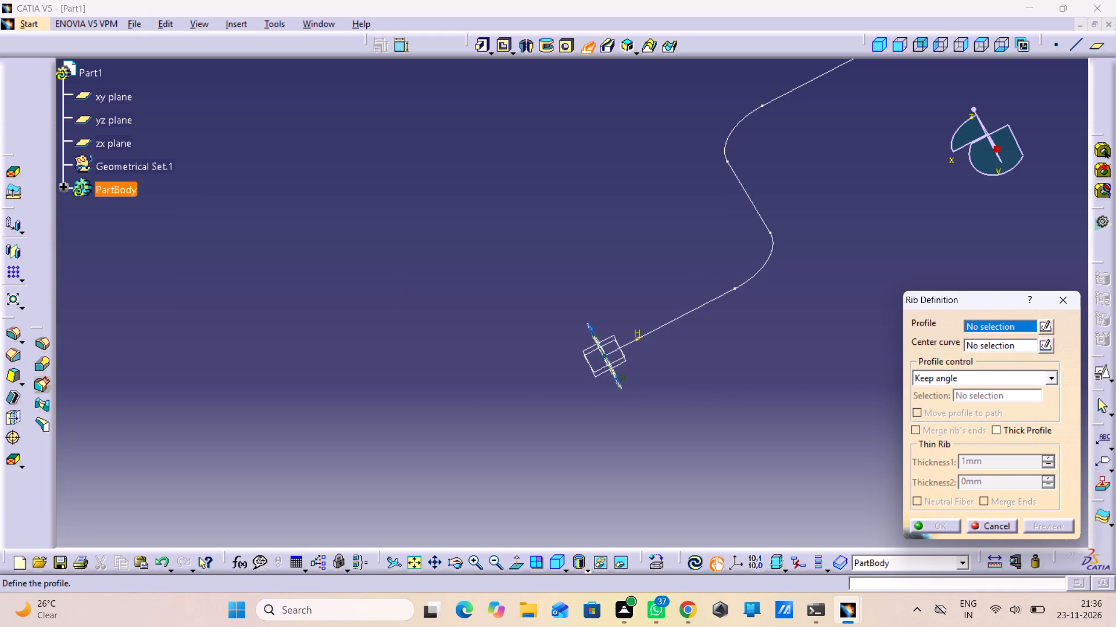
{"action": "left_click", "coordinate": [616, 371]}
{"action": "left_click", "coordinate": [664, 321]}
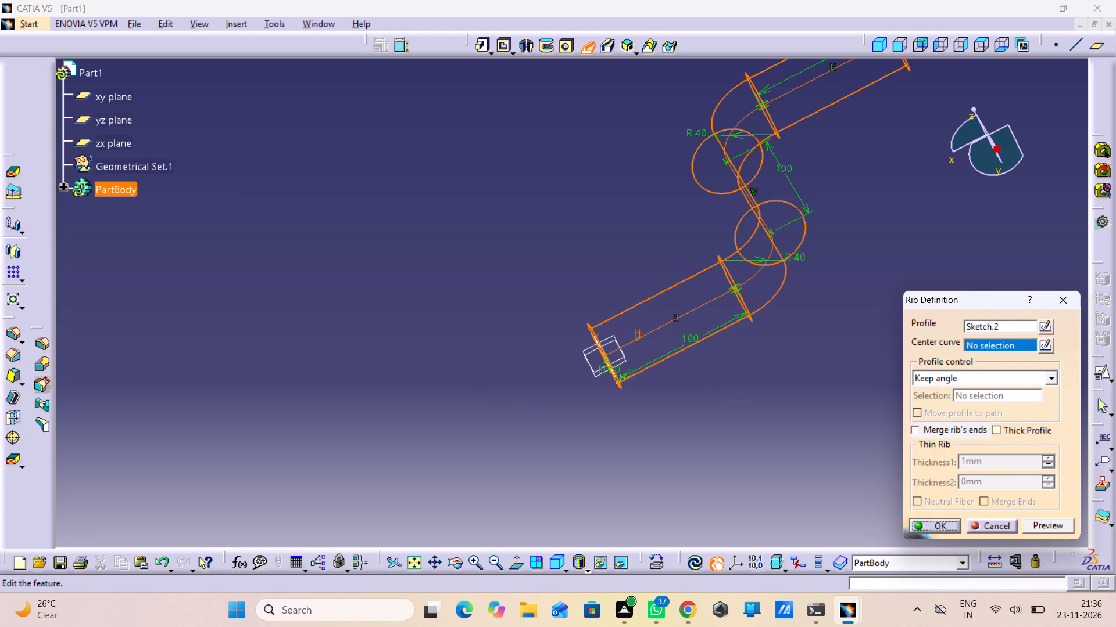
{"action": "middle_click_drag", "start_coordinate": [631, 243], "coordinate": [759, 248]}
{"action": "right_click_drag", "start_coordinate": [632, 242], "coordinate": [759, 248]}
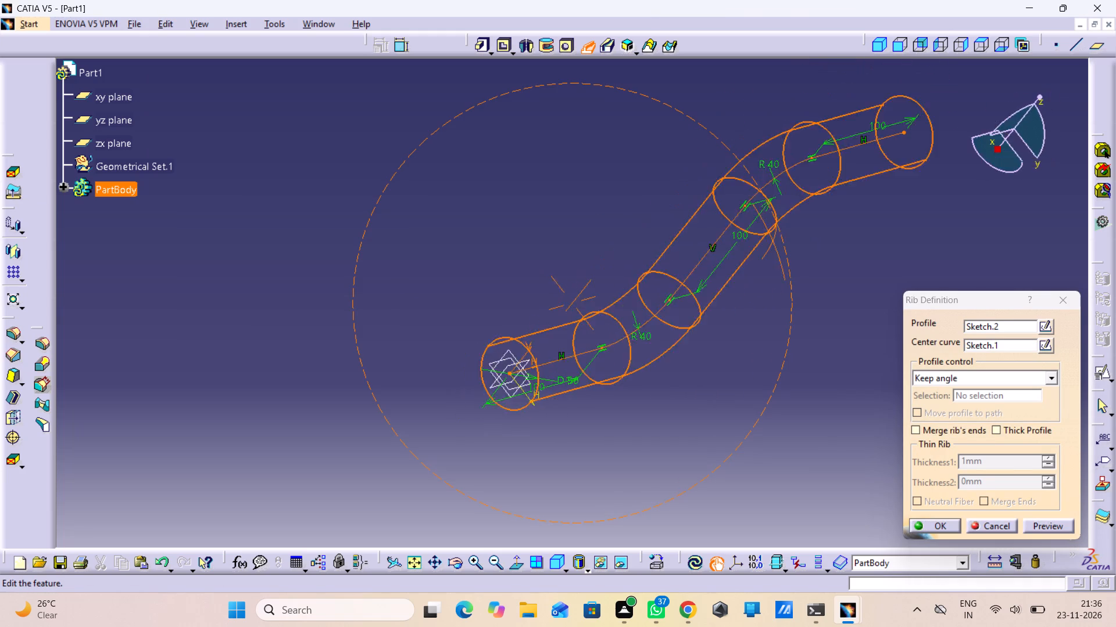
{"action": "right_click_drag", "start_coordinate": [759, 248], "coordinate": [741, 260]}
{"action": "middle_click_drag", "start_coordinate": [759, 248], "coordinate": [741, 260]}
{"action": "left_click", "coordinate": [1056, 525]}
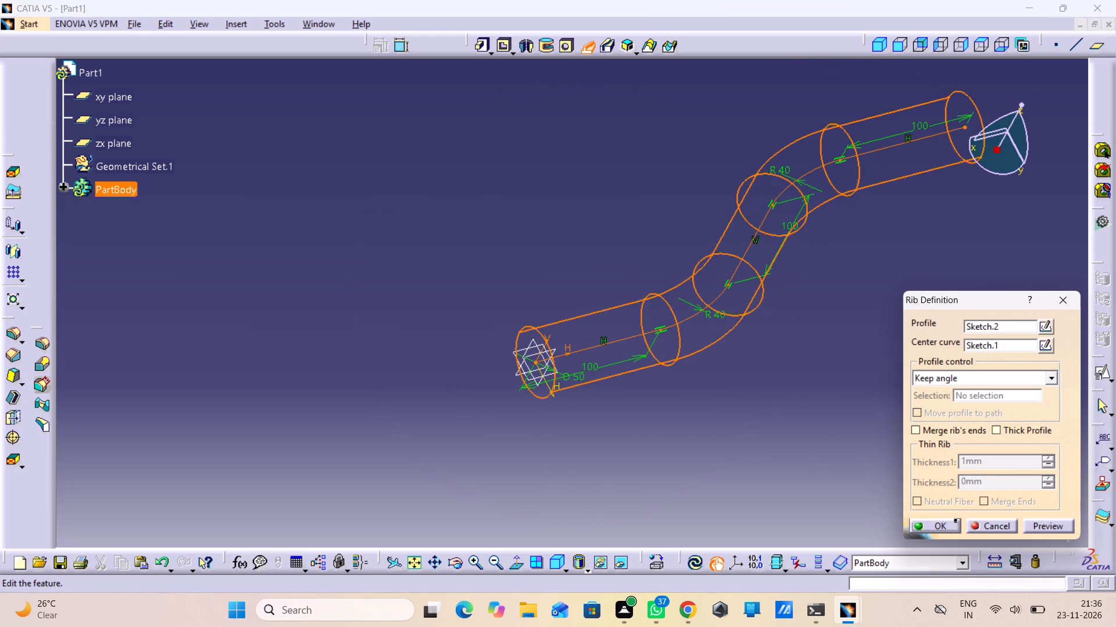
{"action": "middle_click_drag", "start_coordinate": [769, 444], "coordinate": [720, 399]}
{"action": "right_click_drag", "start_coordinate": [769, 444], "coordinate": [720, 399]}
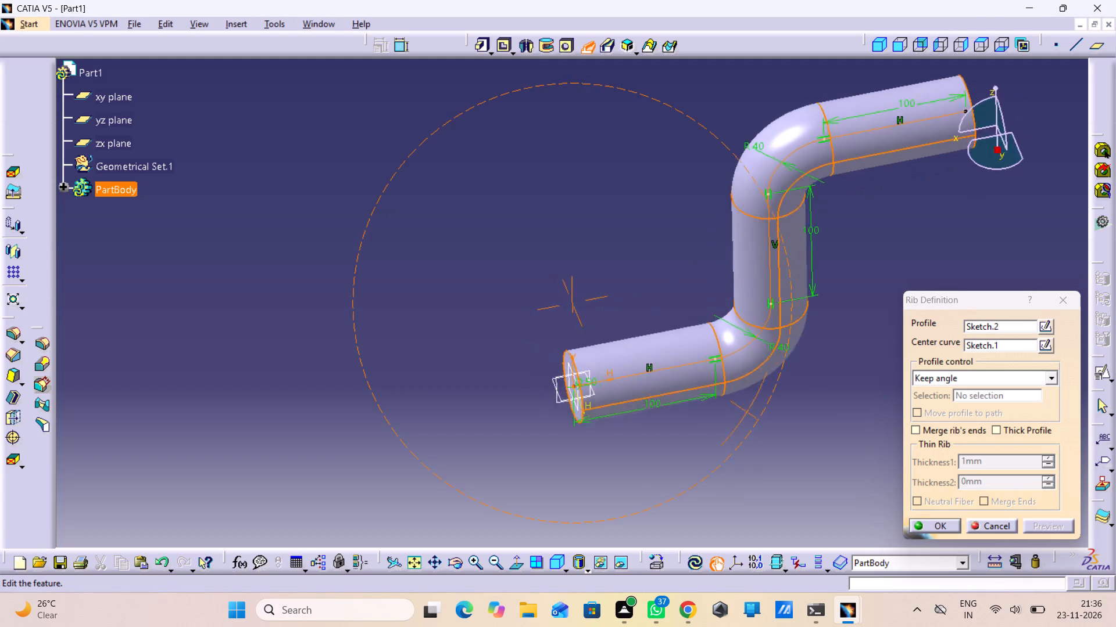
{"action": "right_click_drag", "start_coordinate": [720, 399], "coordinate": [645, 402]}
{"action": "middle_click_drag", "start_coordinate": [720, 399], "coordinate": [692, 381]}
{"action": "middle_click_drag", "start_coordinate": [649, 324], "coordinate": [647, 322]}
{"action": "right_click", "coordinate": [647, 322]}
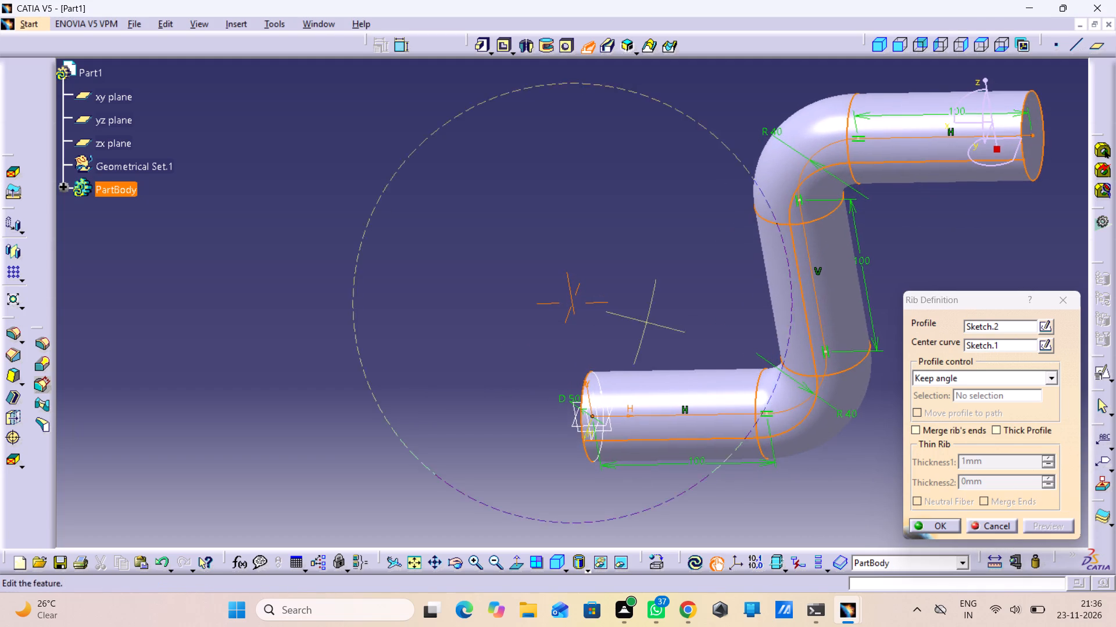
{"action": "middle_click_drag", "start_coordinate": [647, 322], "coordinate": [656, 350]}
{"action": "middle_click_drag", "start_coordinate": [623, 318], "coordinate": [549, 323]}
{"action": "middle_click_drag", "start_coordinate": [556, 320], "coordinate": [592, 297]}
{"action": "right_click_drag", "start_coordinate": [556, 319], "coordinate": [592, 297]}
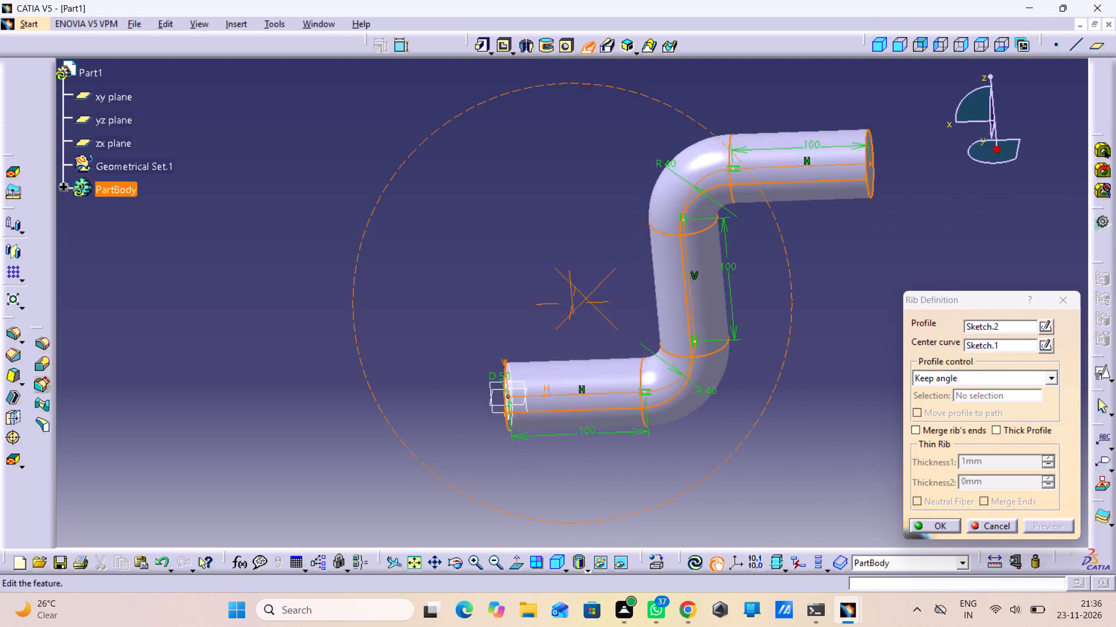
{"action": "right_click_drag", "start_coordinate": [592, 297], "coordinate": [676, 312]}
{"action": "middle_click_drag", "start_coordinate": [592, 297], "coordinate": [687, 313]}
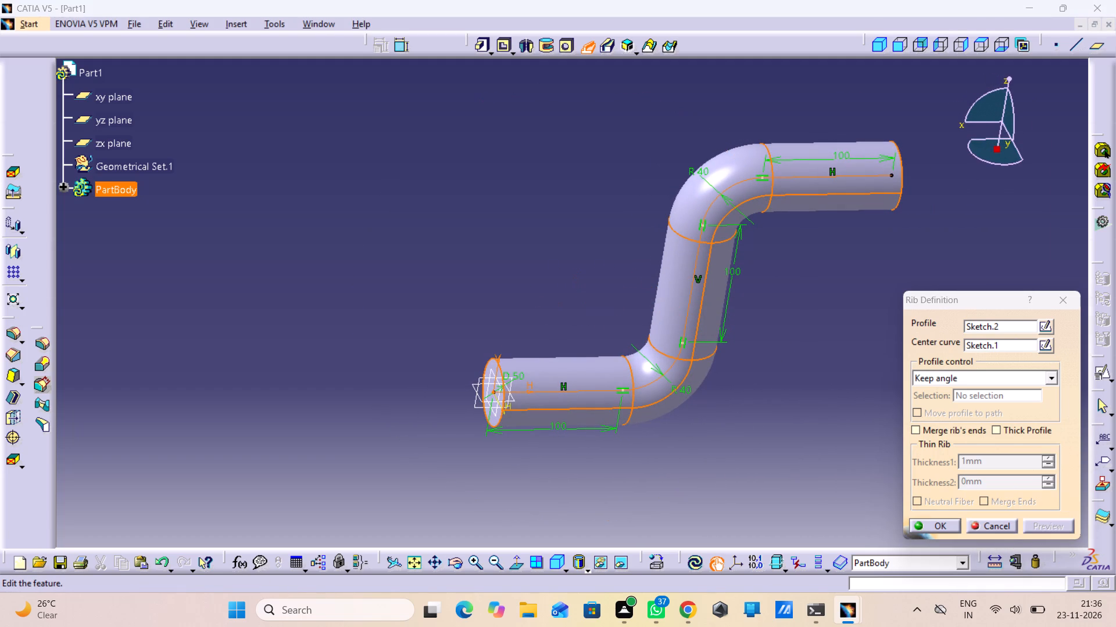
{"action": "left_click", "coordinate": [915, 529]}
{"action": "left_click", "coordinate": [693, 471]}
Start a positioned sketch on the yz plane at the pipe's end, with implicit origin and orientation.
{"action": "middle_click_drag", "start_coordinate": [593, 467], "coordinate": [650, 488]}
{"action": "right_click_drag", "start_coordinate": [593, 467], "coordinate": [650, 488]}
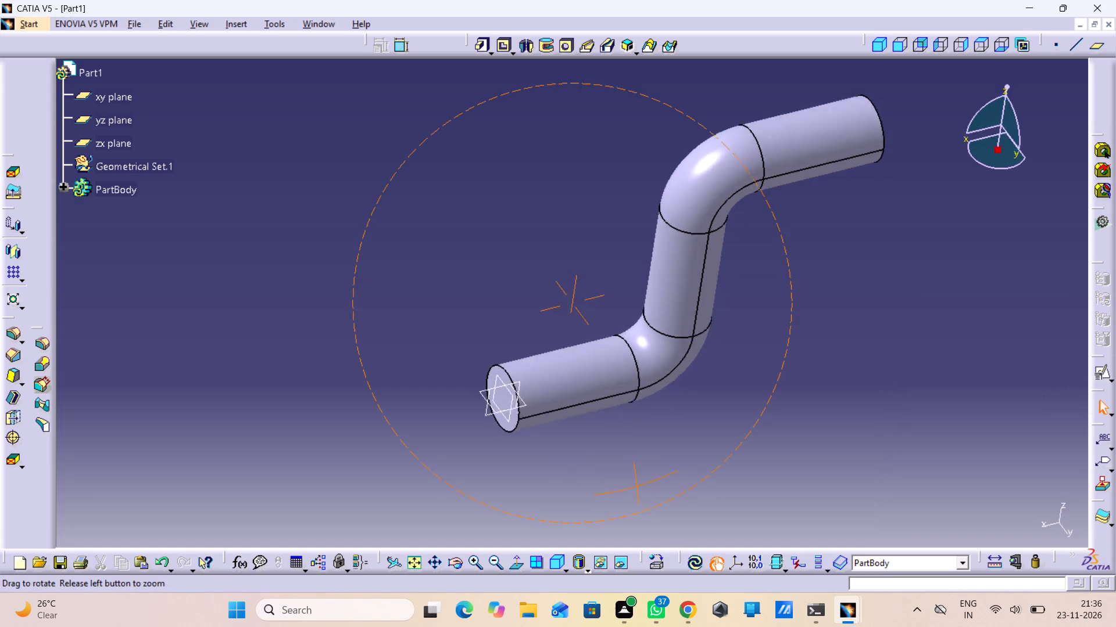
{"action": "right_click_drag", "start_coordinate": [650, 488], "coordinate": [703, 484]}
{"action": "middle_click_drag", "start_coordinate": [650, 488], "coordinate": [703, 484]}
{"action": "middle_click_drag", "start_coordinate": [616, 482], "coordinate": [675, 411]}
{"action": "right_click_drag", "start_coordinate": [616, 482], "coordinate": [674, 414]}
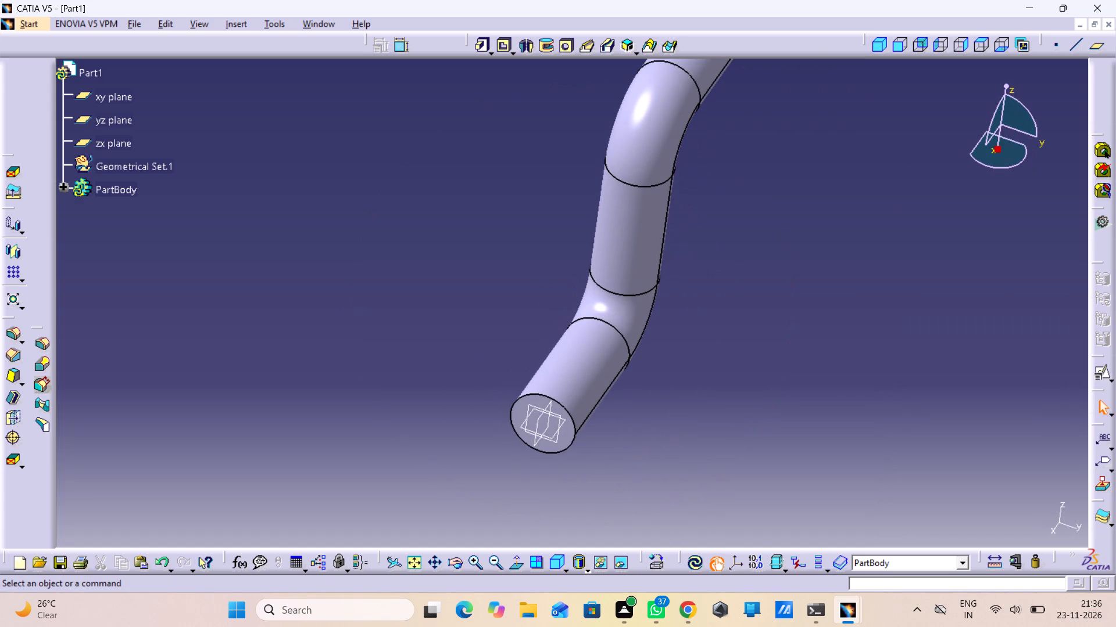
{"action": "left_click", "coordinate": [559, 436]}
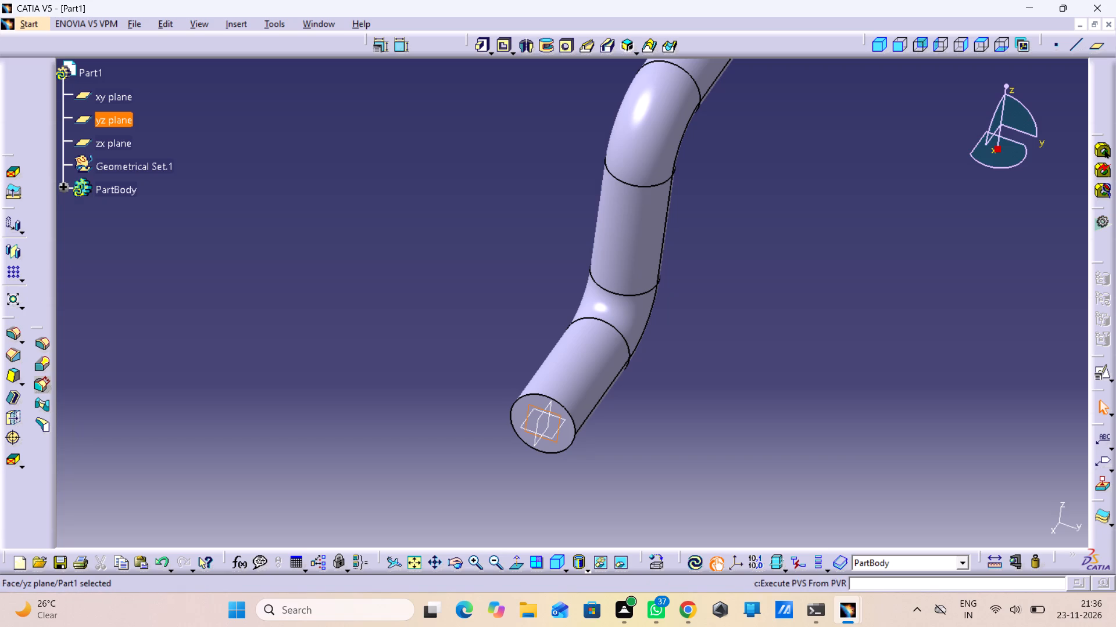
{"action": "left_click", "coordinate": [1103, 376]}
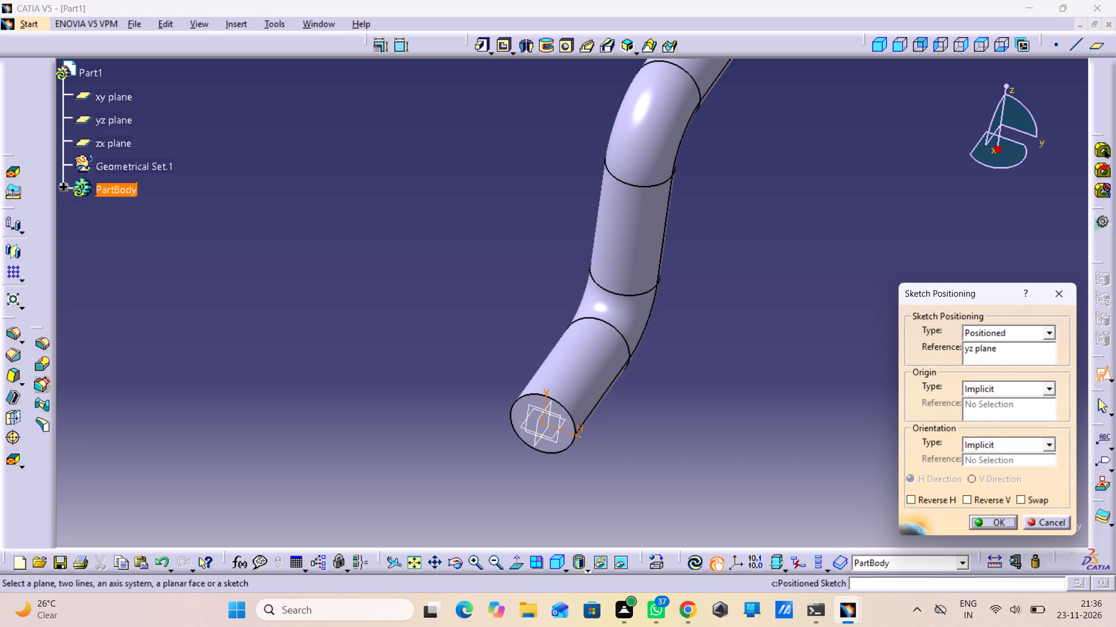
{"action": "left_click", "coordinate": [984, 522]}
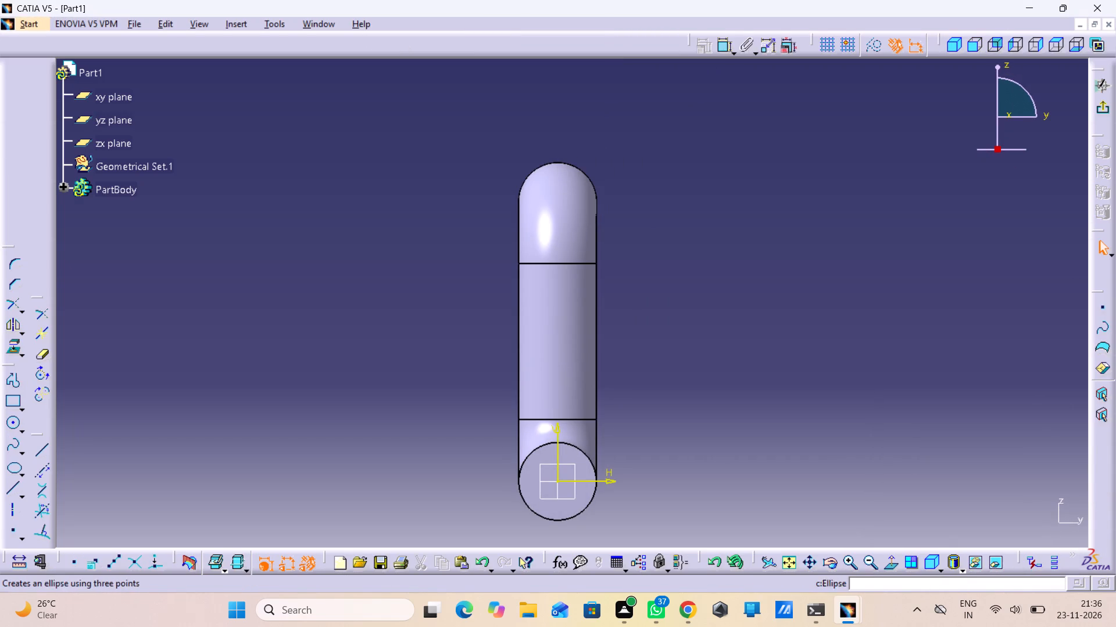
Draw a circle of about 56 mm radius centred on the sketch origin, around the pipe's end.
{"action": "left_click", "coordinate": [16, 426]}
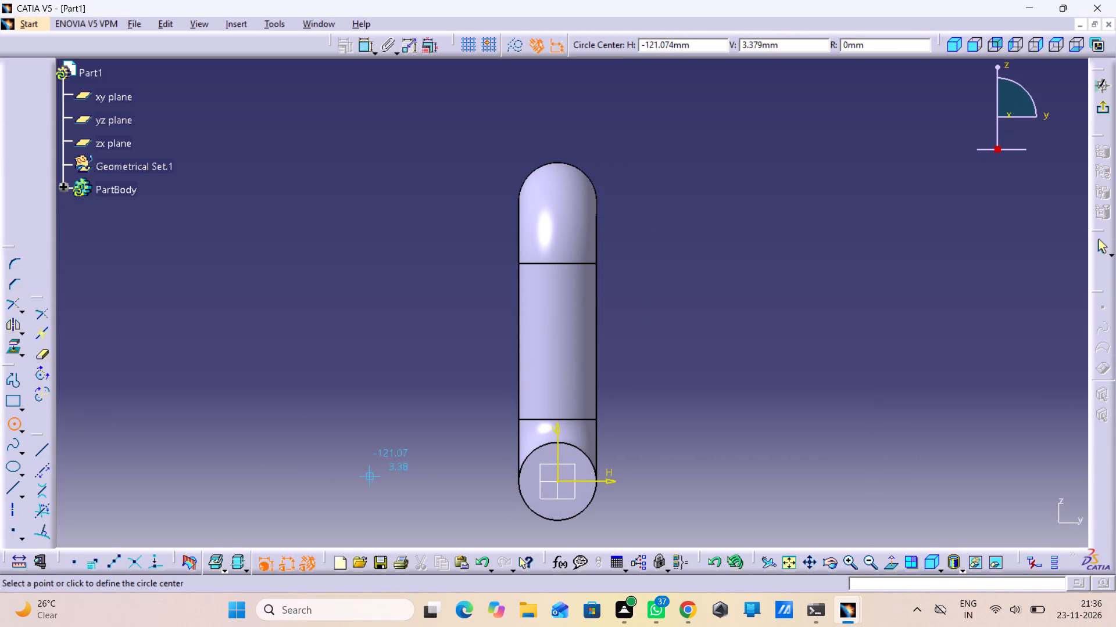
{"action": "middle_click_drag", "start_coordinate": [555, 478], "coordinate": [555, 477]}
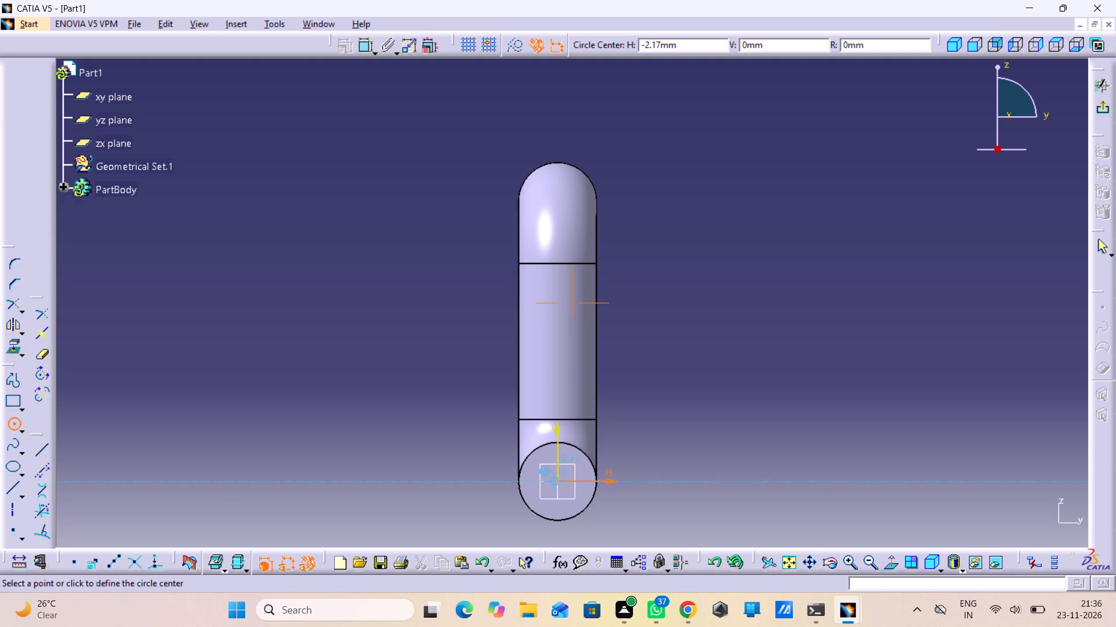
{"action": "middle_click_drag", "start_coordinate": [555, 477], "coordinate": [561, 367]}
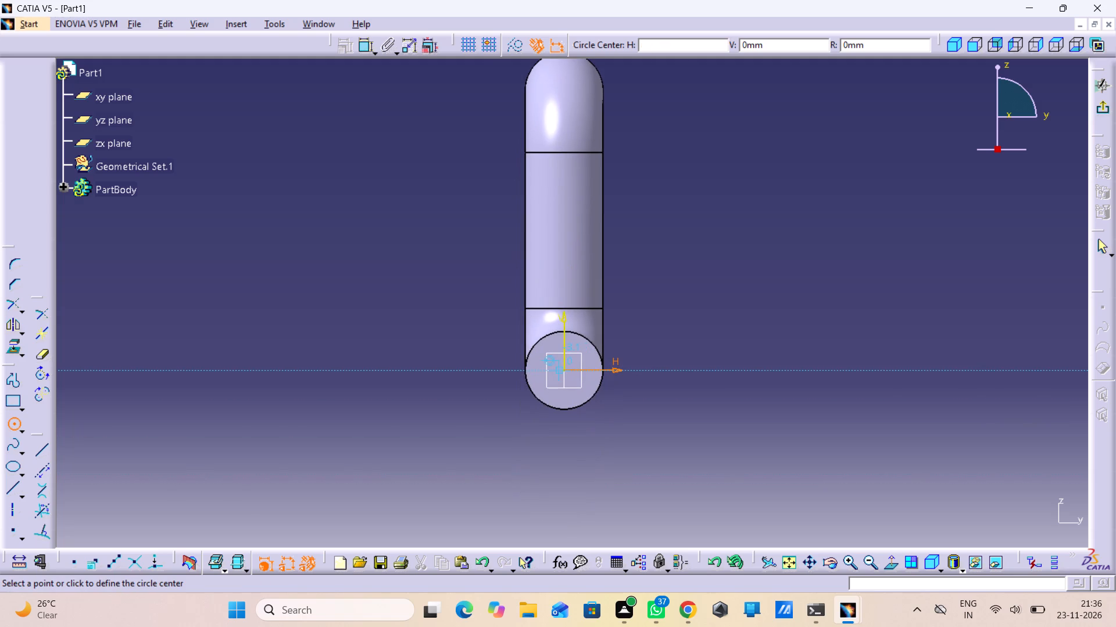
{"action": "left_click", "coordinate": [564, 373]}
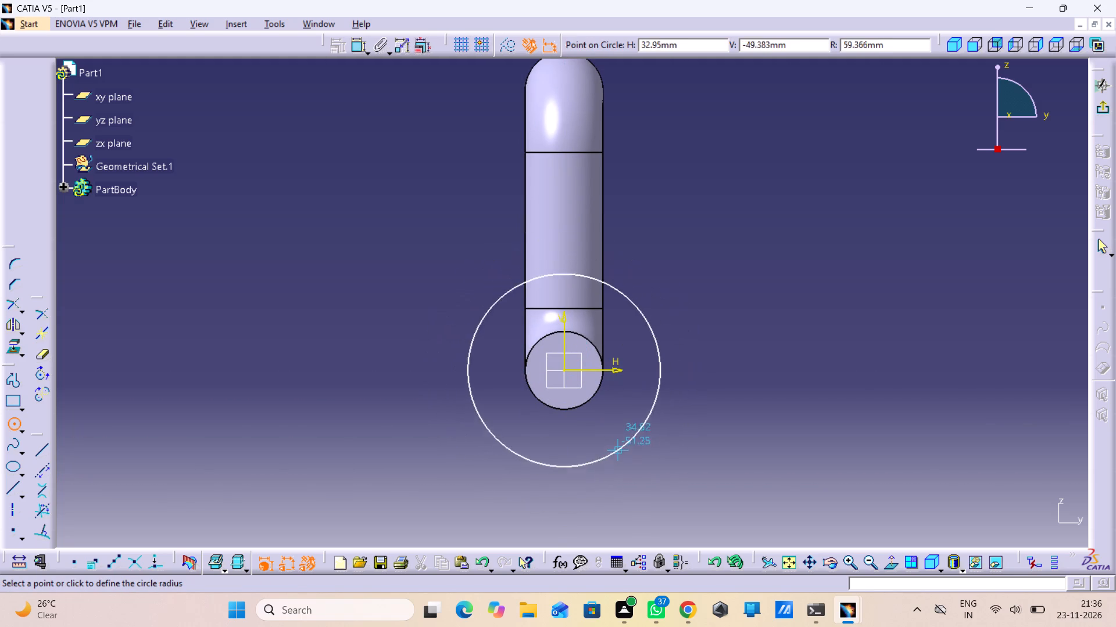
{"action": "left_click", "coordinate": [611, 443]}
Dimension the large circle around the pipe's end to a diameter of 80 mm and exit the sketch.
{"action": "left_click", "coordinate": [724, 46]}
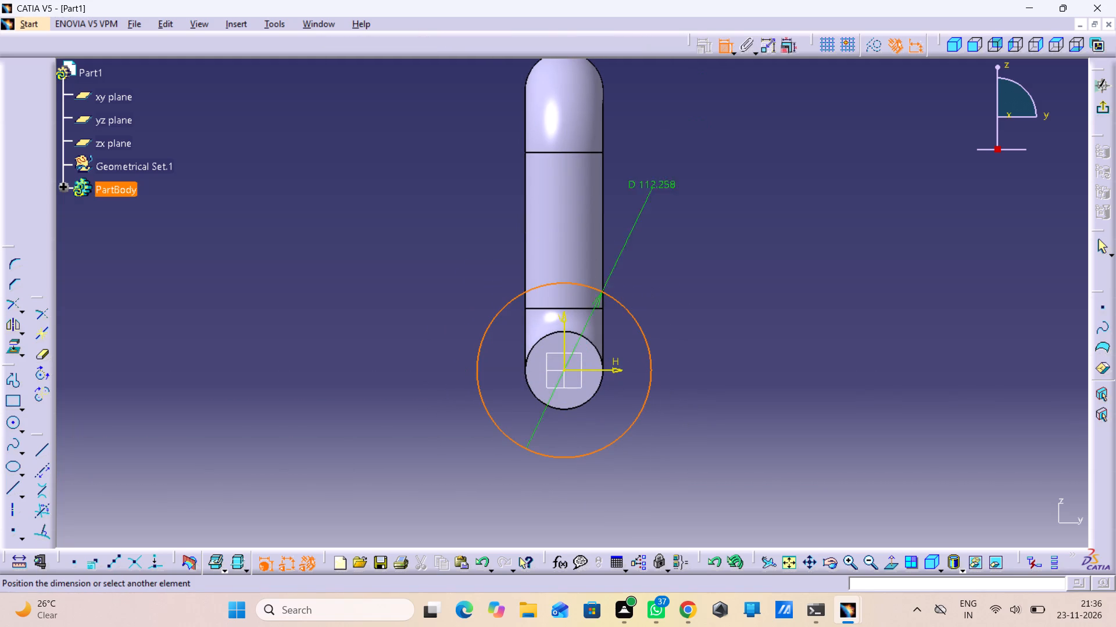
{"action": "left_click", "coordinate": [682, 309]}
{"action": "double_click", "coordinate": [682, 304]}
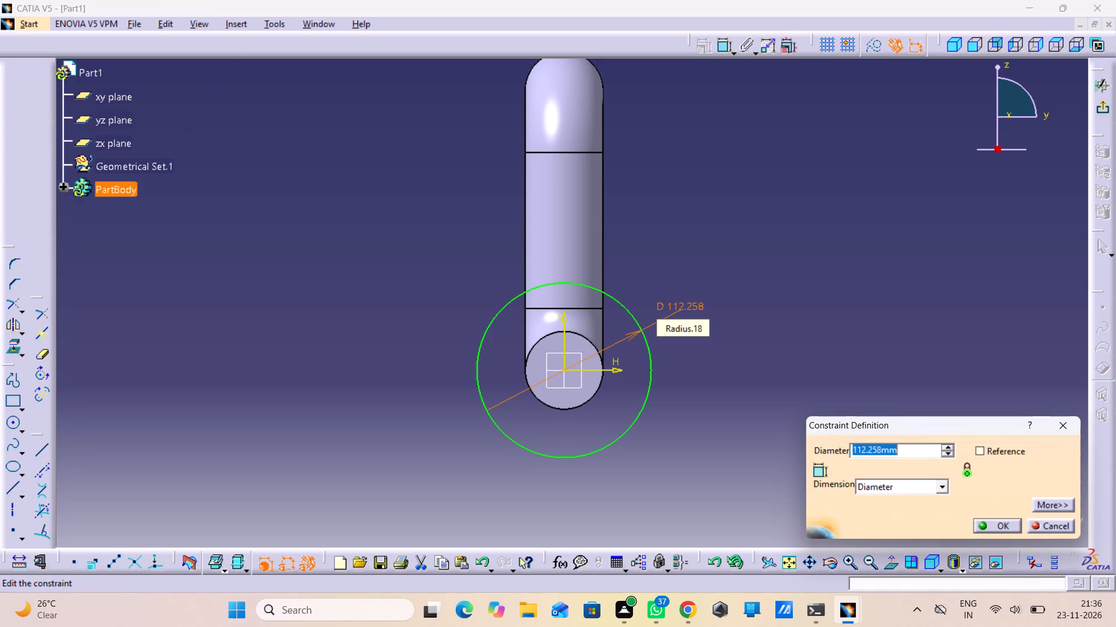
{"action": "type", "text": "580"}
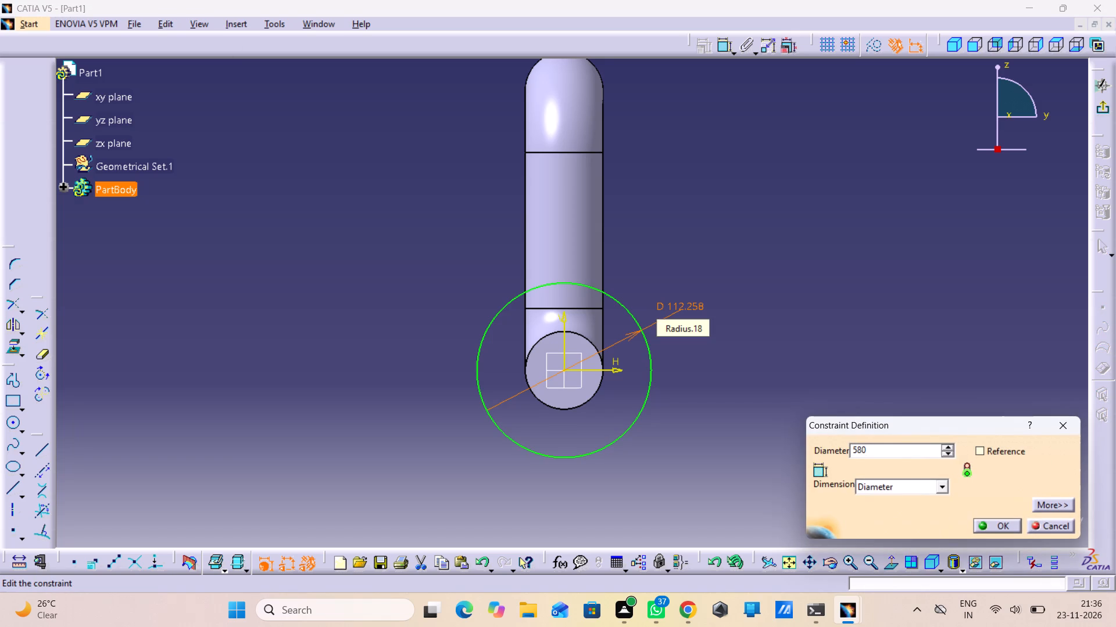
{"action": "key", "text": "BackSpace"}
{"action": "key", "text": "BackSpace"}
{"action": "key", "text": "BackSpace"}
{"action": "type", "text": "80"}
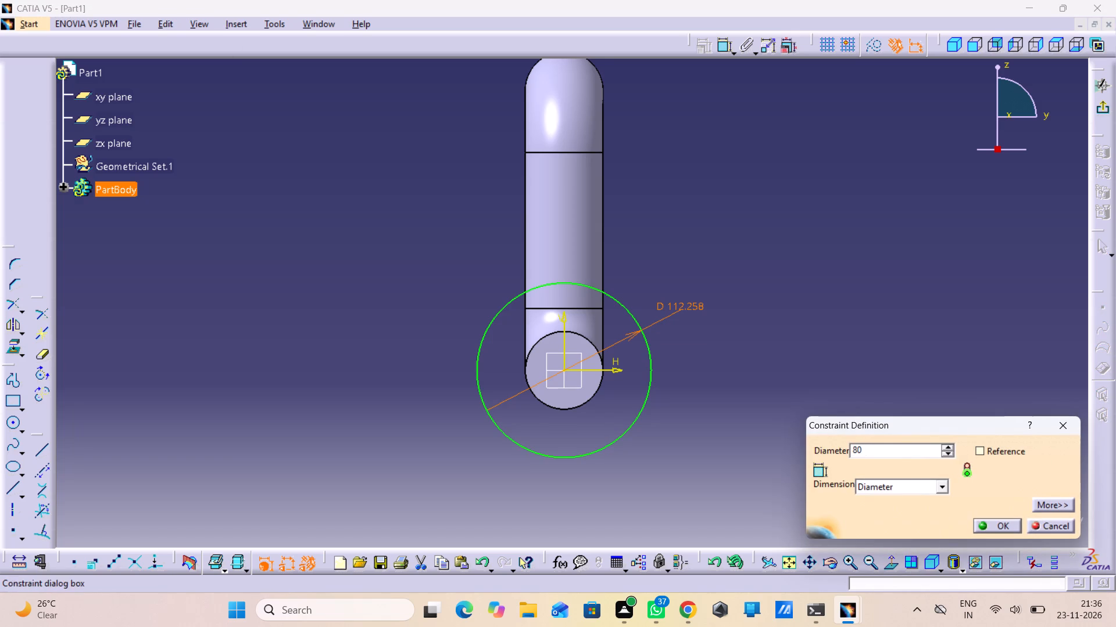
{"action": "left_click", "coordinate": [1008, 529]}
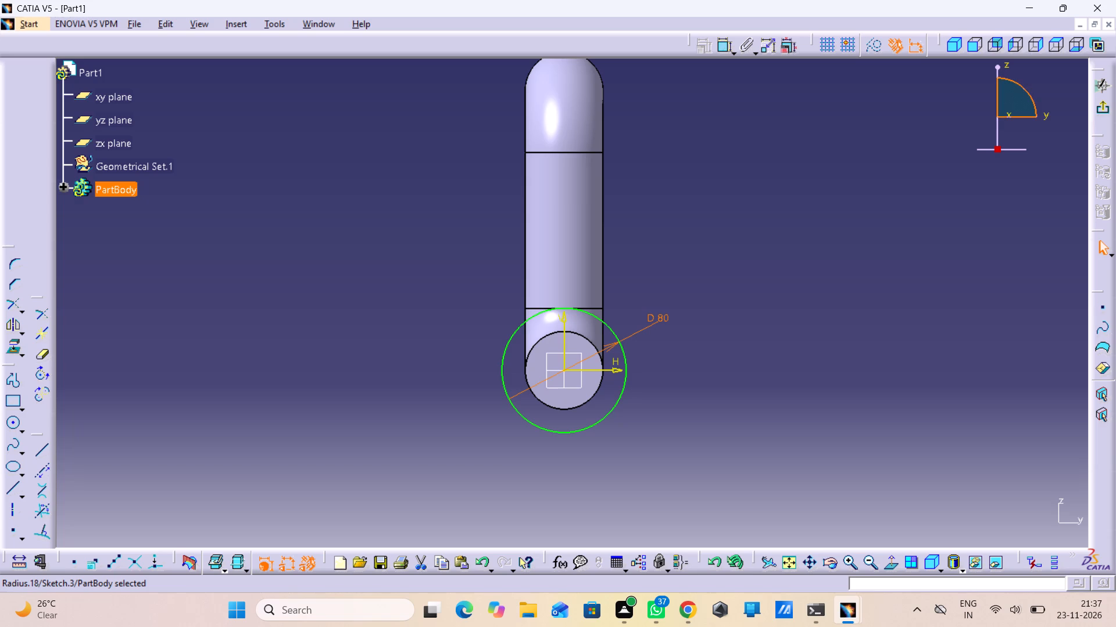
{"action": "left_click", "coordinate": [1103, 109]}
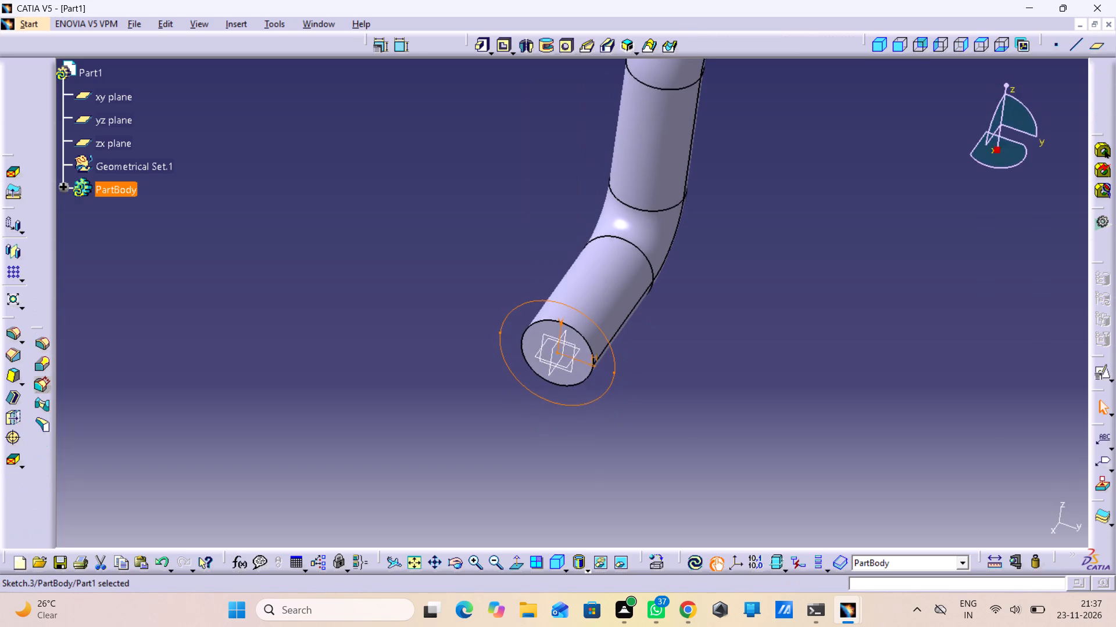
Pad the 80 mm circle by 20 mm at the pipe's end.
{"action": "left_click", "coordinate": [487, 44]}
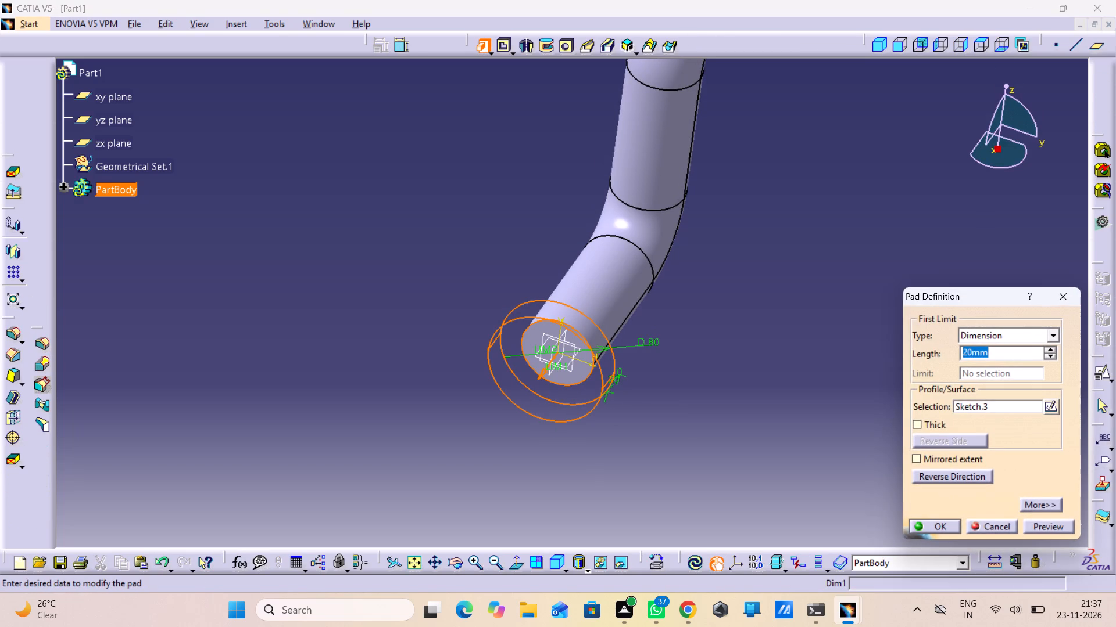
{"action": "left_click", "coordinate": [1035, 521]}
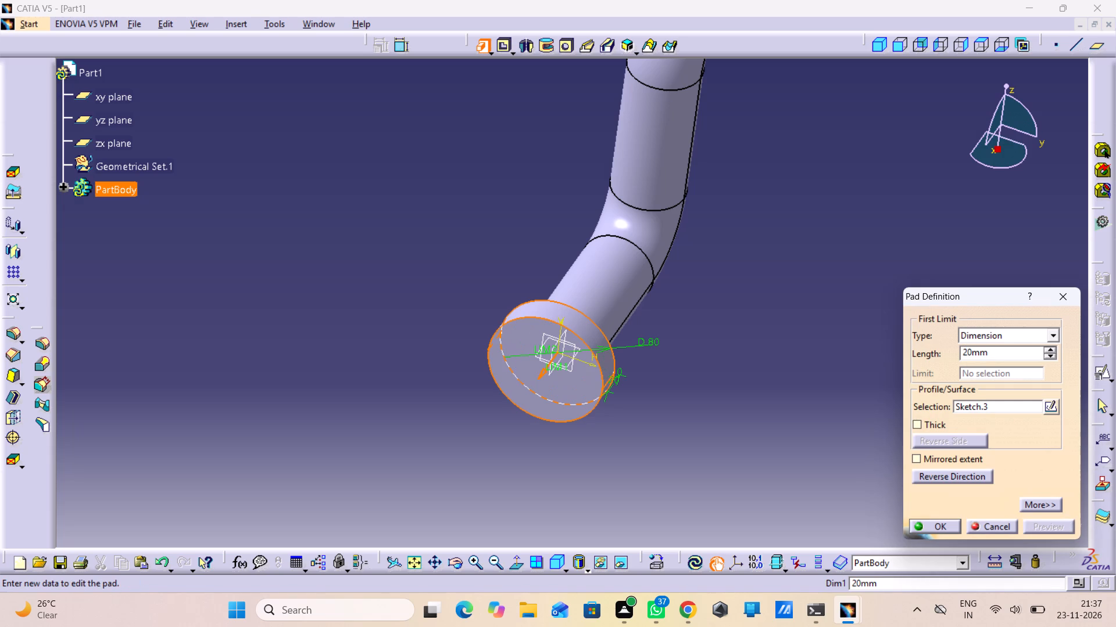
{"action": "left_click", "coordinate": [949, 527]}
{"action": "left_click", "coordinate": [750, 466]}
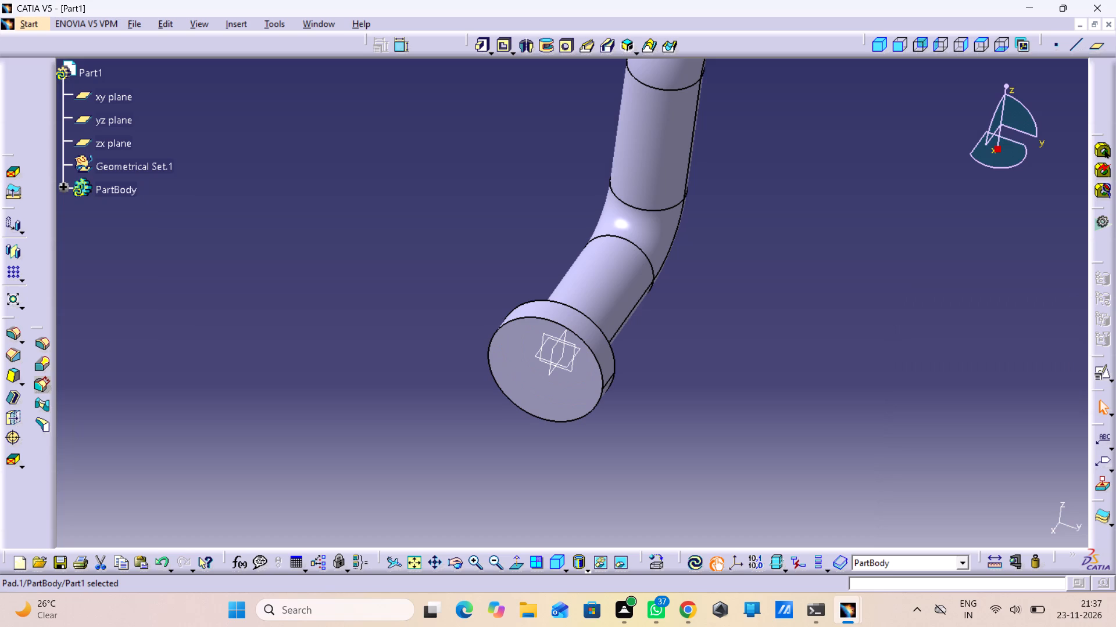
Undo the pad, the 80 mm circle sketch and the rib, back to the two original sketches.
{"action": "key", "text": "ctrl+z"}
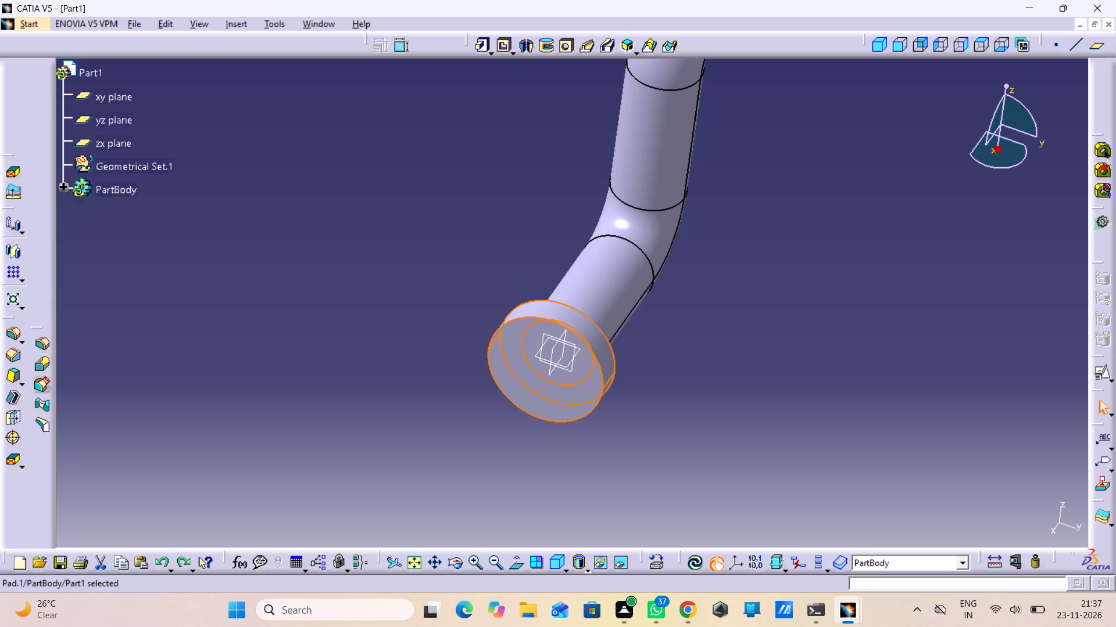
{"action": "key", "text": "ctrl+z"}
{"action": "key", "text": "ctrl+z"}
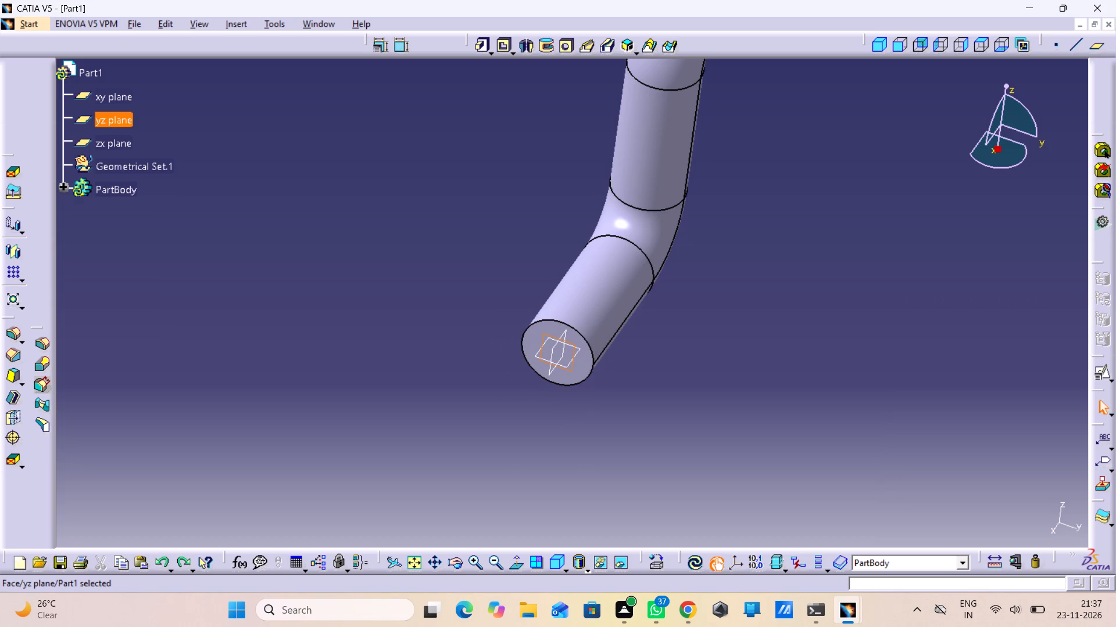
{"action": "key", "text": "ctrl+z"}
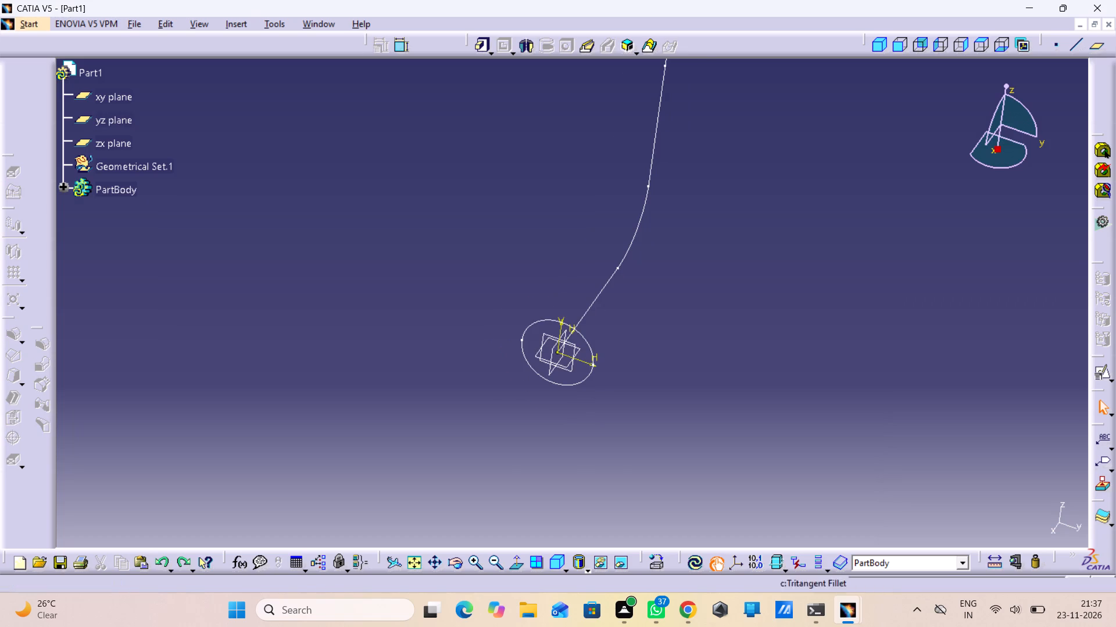
Reopen the 50 mm circle sketch and draw a smaller concentric circle about 42 mm in diameter at the origin.
{"action": "left_click", "coordinate": [162, 357]}
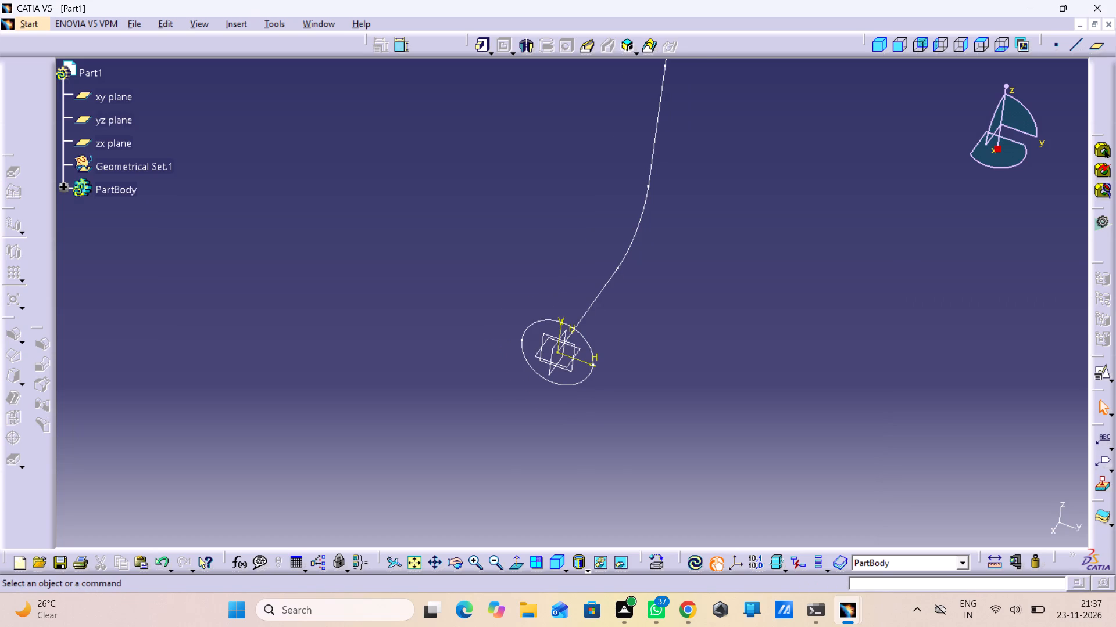
{"action": "double_click", "coordinate": [581, 337]}
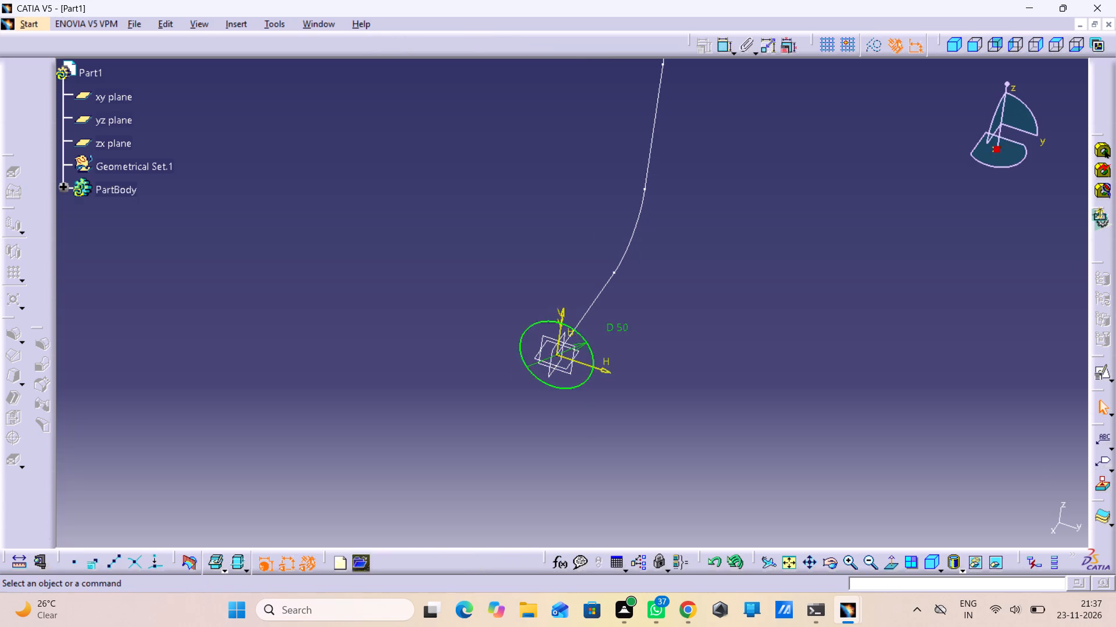
{"action": "left_click", "coordinate": [10, 423]}
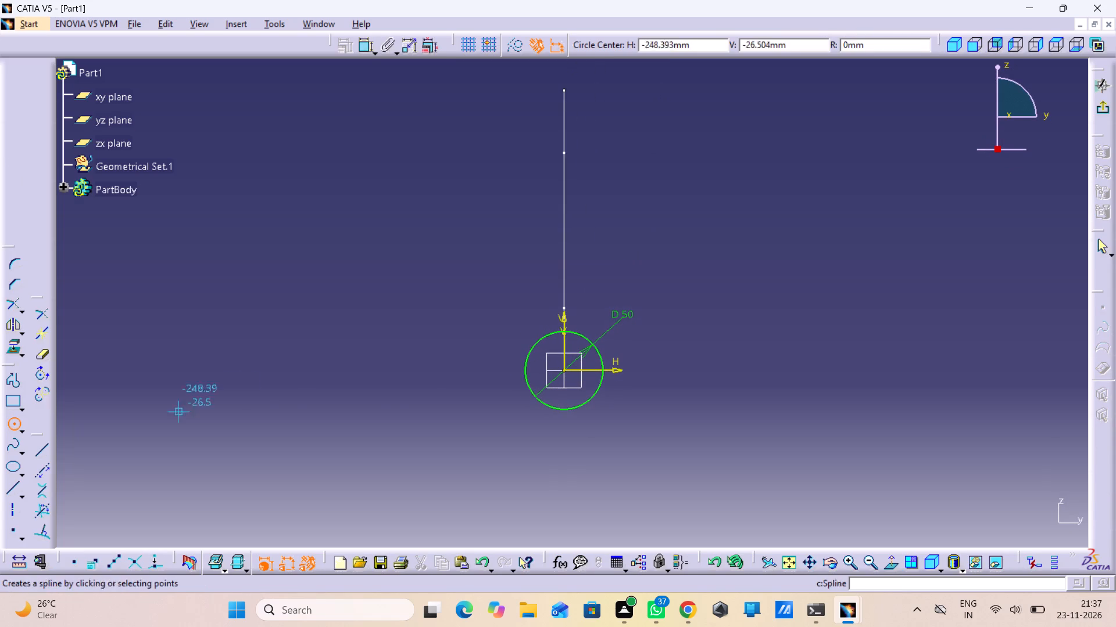
{"action": "left_click", "coordinate": [563, 373]}
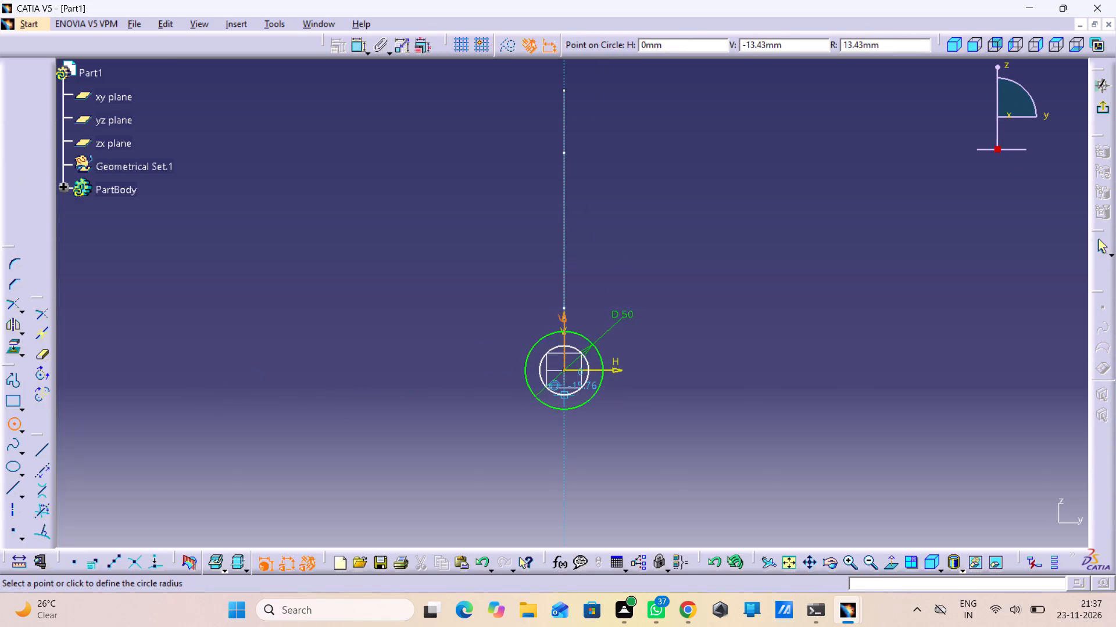
{"action": "left_click", "coordinate": [566, 402]}
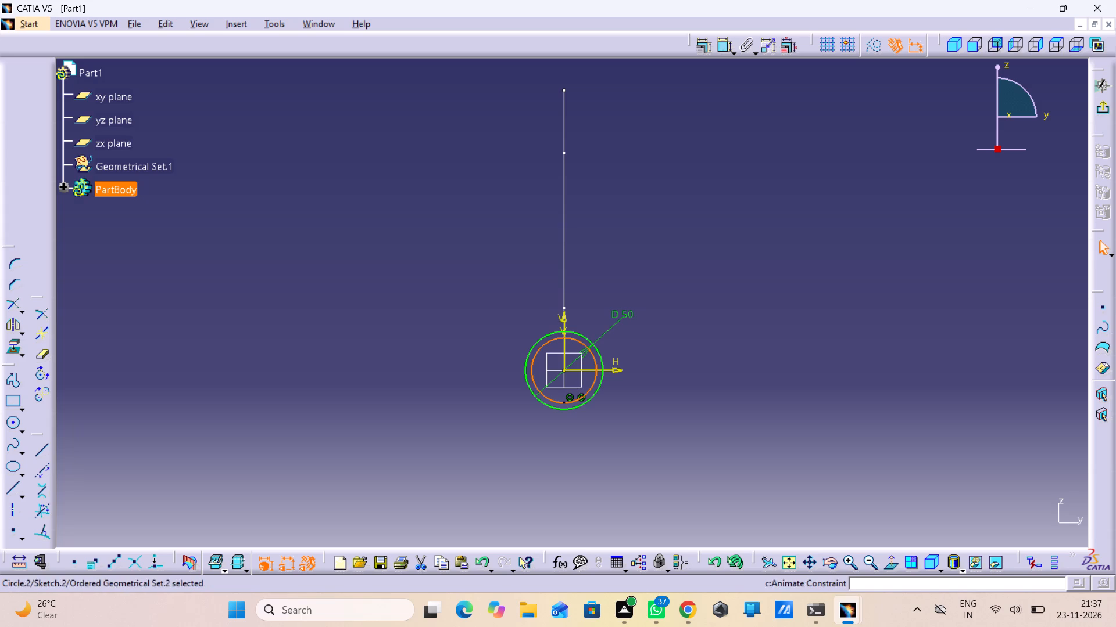
Add a diameter dimension to the inner circle and set it to 35 mm.
{"action": "left_click", "coordinate": [725, 53]}
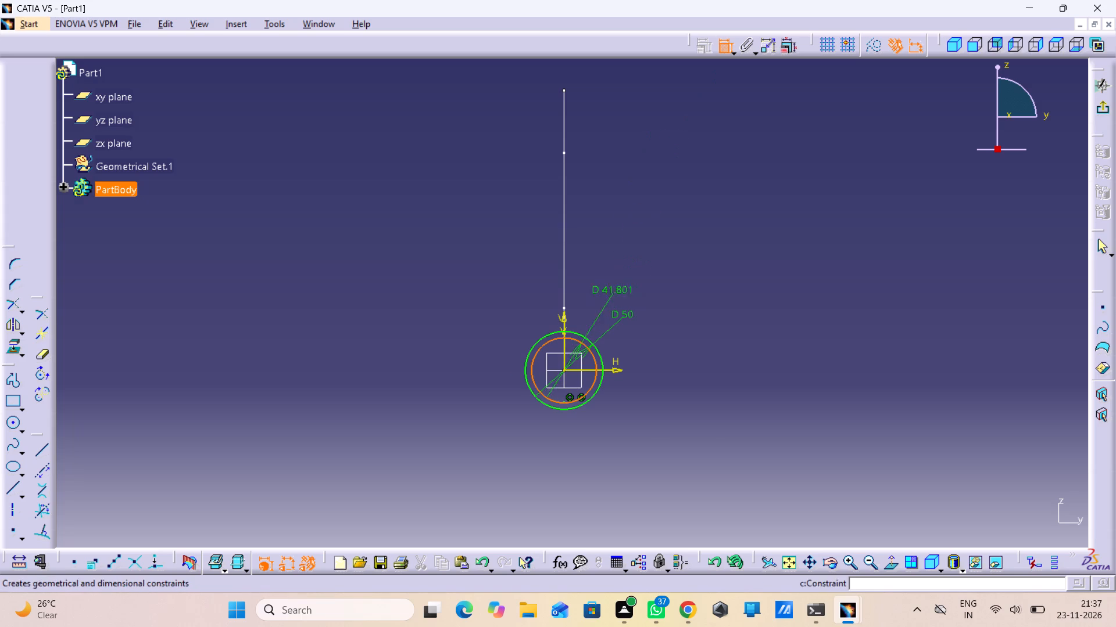
{"action": "left_click", "coordinate": [592, 300]}
{"action": "double_click", "coordinate": [595, 291]}
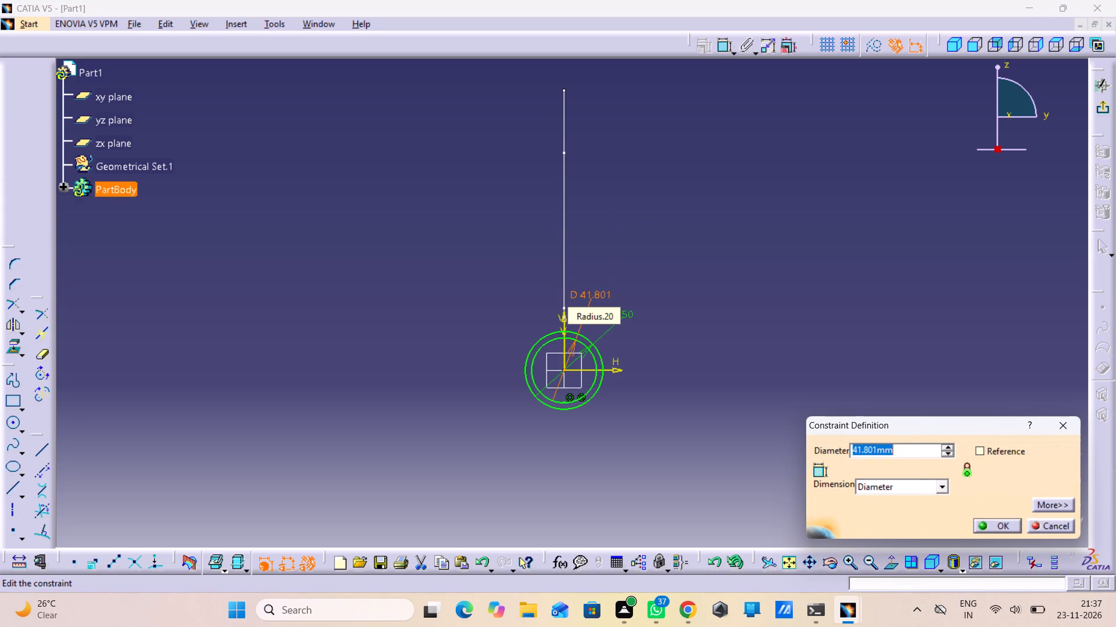
{"action": "type", "text": "35"}
{"action": "key", "text": "Return"}
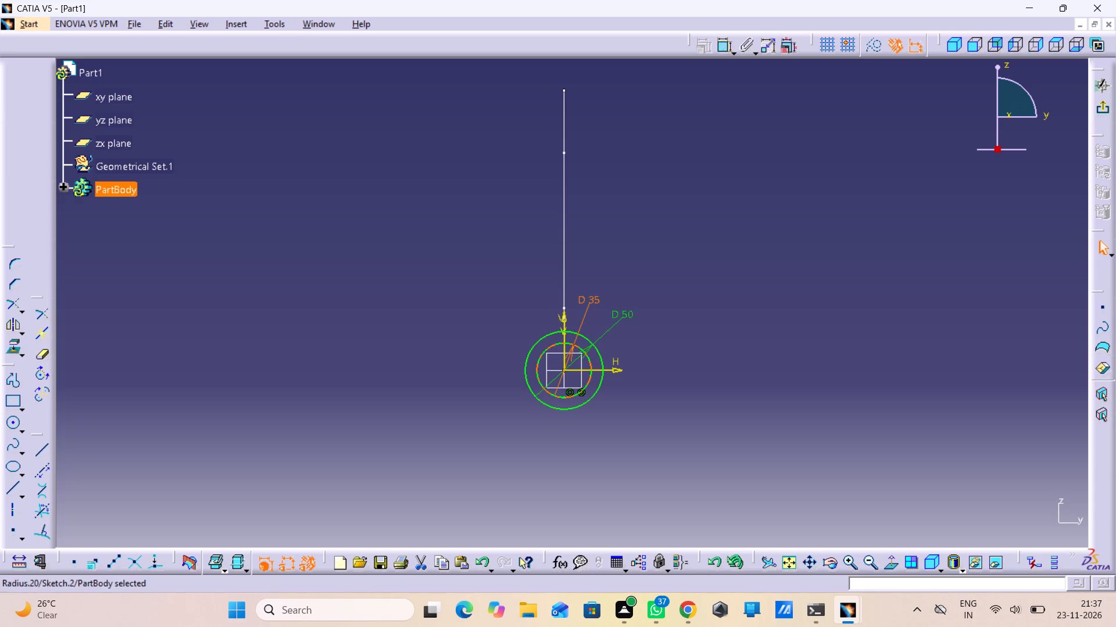
Set the inner circle's diameter to 38 mm and exit the sketch.
{"action": "double_click", "coordinate": [589, 296]}
{"action": "type", "text": "38"}
{"action": "key", "text": "Return"}
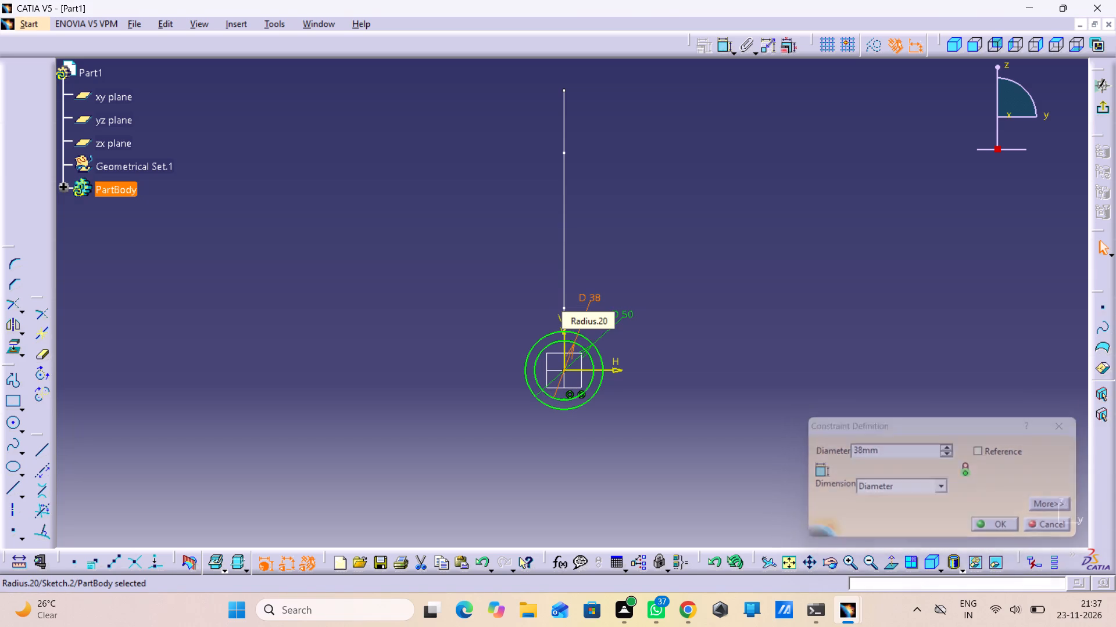
{"action": "left_click", "coordinate": [1103, 106]}
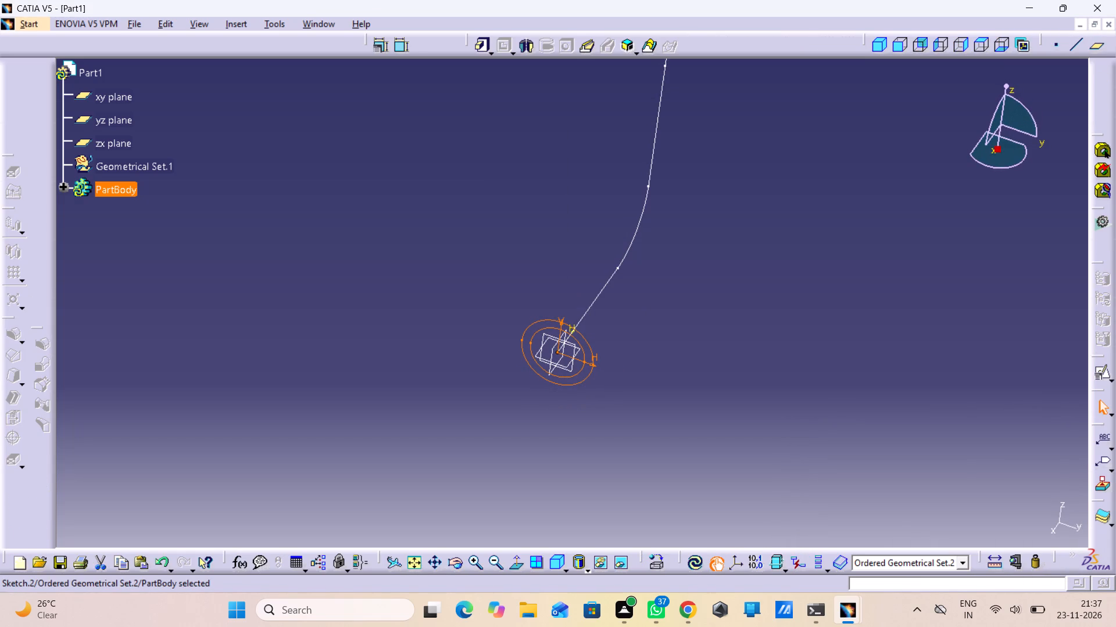
Create a Rib from the two-circle profile Sketch.2 along centre curve Sketch.1, with Keep angle profile control.
{"action": "left_click", "coordinate": [63, 189]}
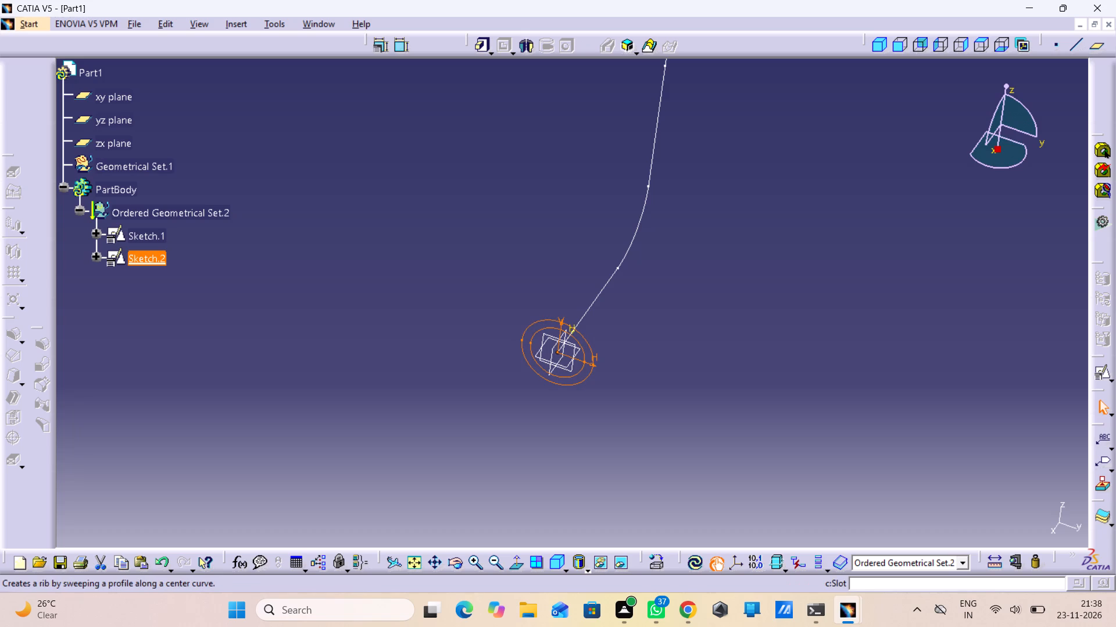
{"action": "left_click", "coordinate": [585, 53]}
{"action": "left_click", "coordinate": [666, 330]}
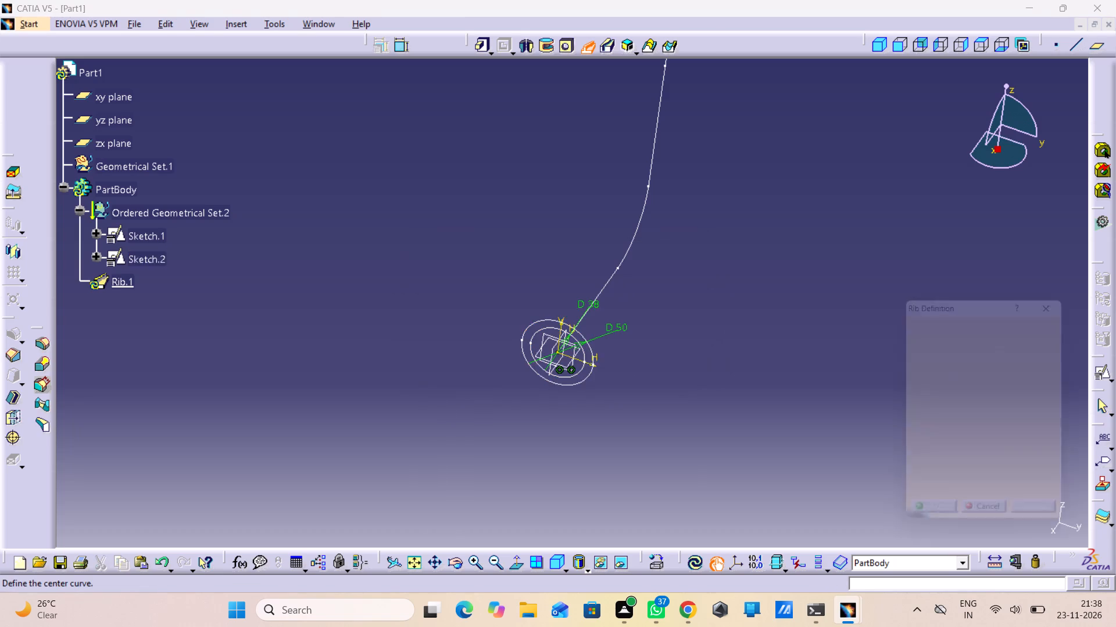
{"action": "left_click", "coordinate": [610, 274]}
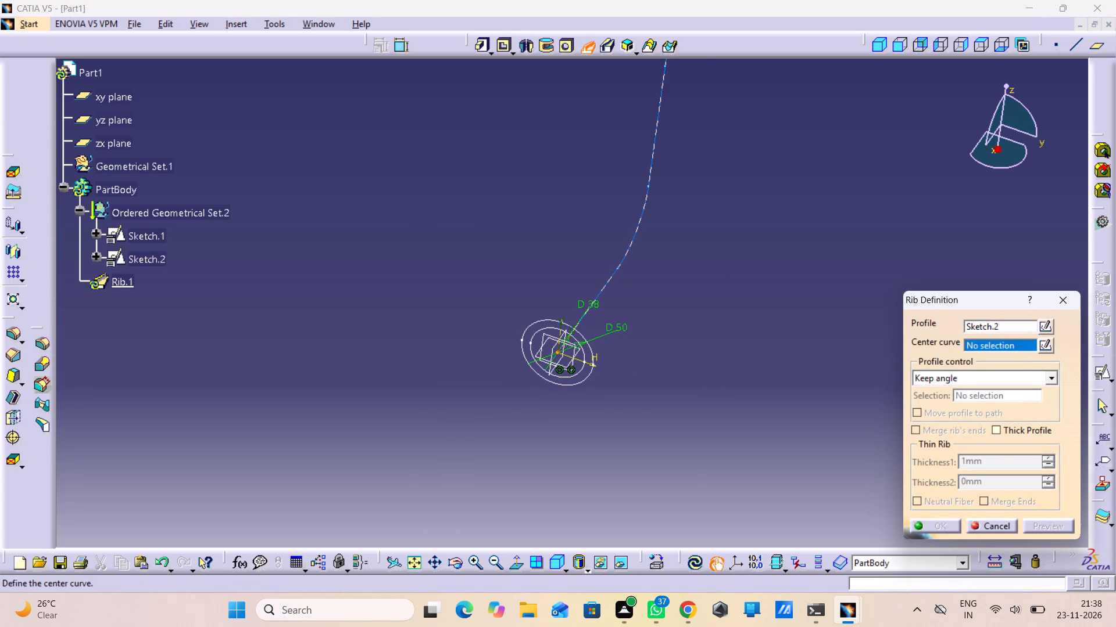
{"action": "left_click_drag", "start_coordinate": [1056, 522], "coordinate": [1049, 523]}
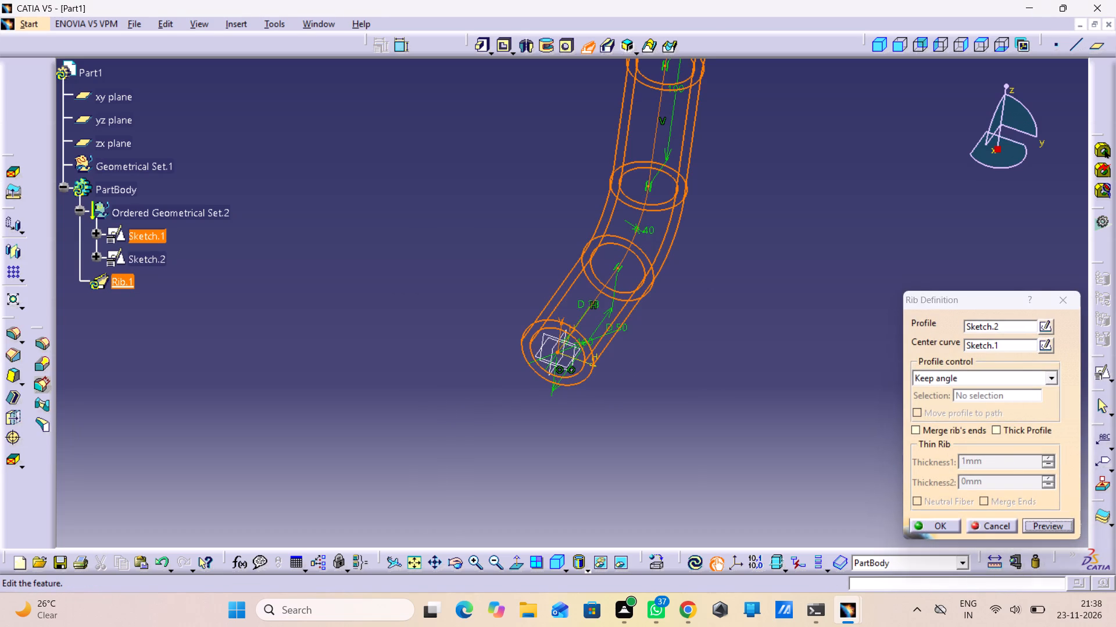
{"action": "left_click", "coordinate": [933, 519]}
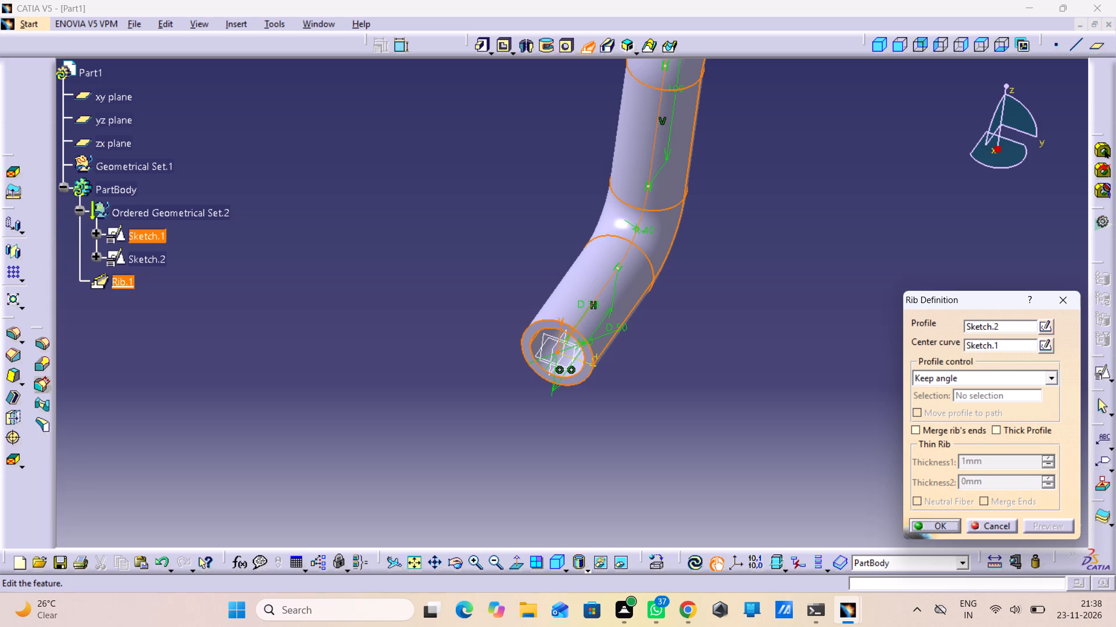
{"action": "left_click", "coordinate": [937, 522]}
{"action": "left_click", "coordinate": [725, 463]}
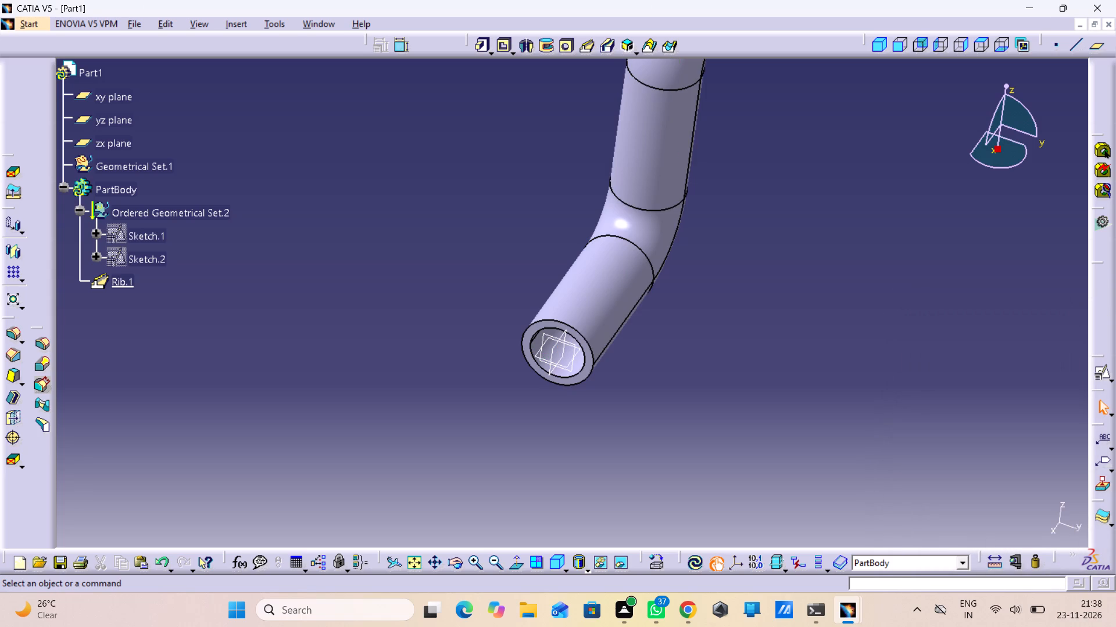
Start a positioned sketch on the yz plane at the hollow pipe's open end.
{"action": "middle_click_drag", "start_coordinate": [584, 431], "coordinate": [621, 351]}
{"action": "right_click_drag", "start_coordinate": [584, 431], "coordinate": [620, 349]}
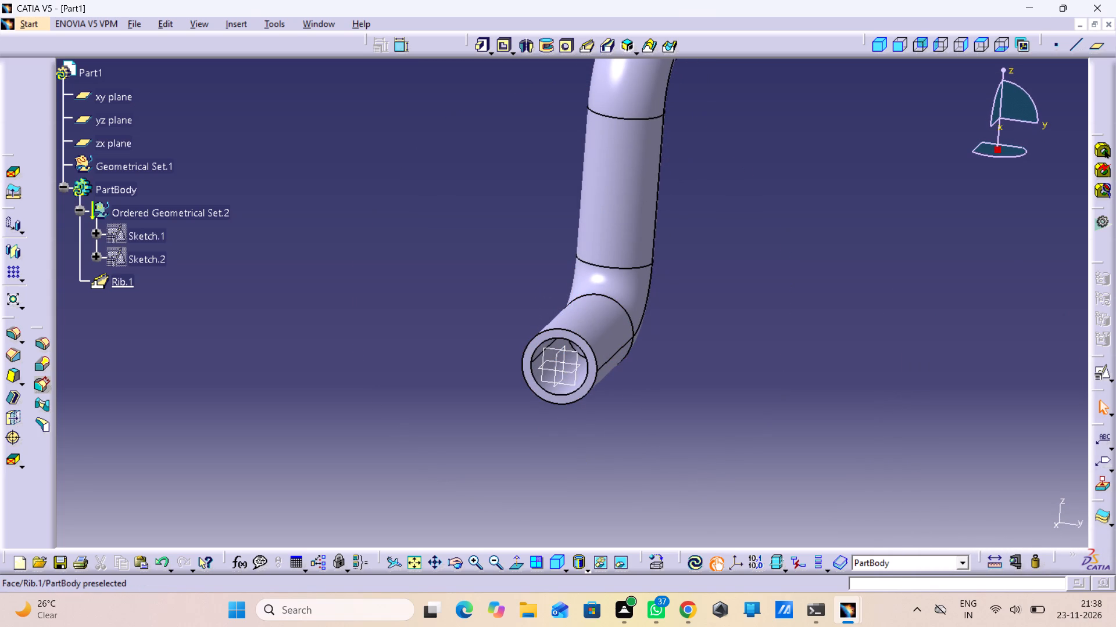
{"action": "left_click", "coordinate": [575, 357]}
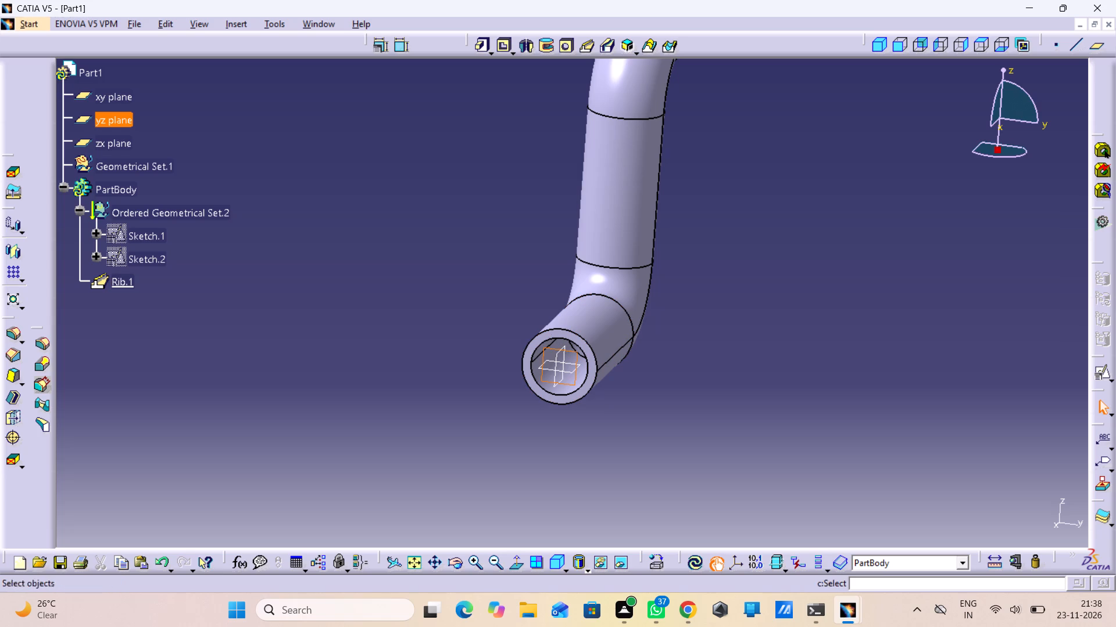
{"action": "left_click", "coordinate": [1107, 372]}
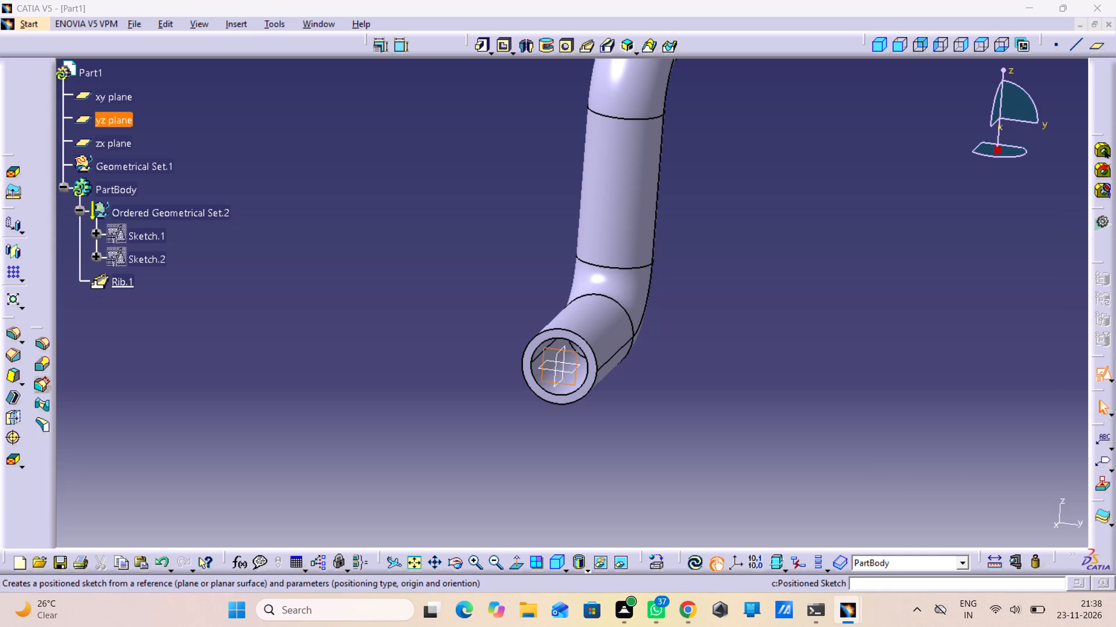
{"action": "left_click", "coordinate": [980, 516]}
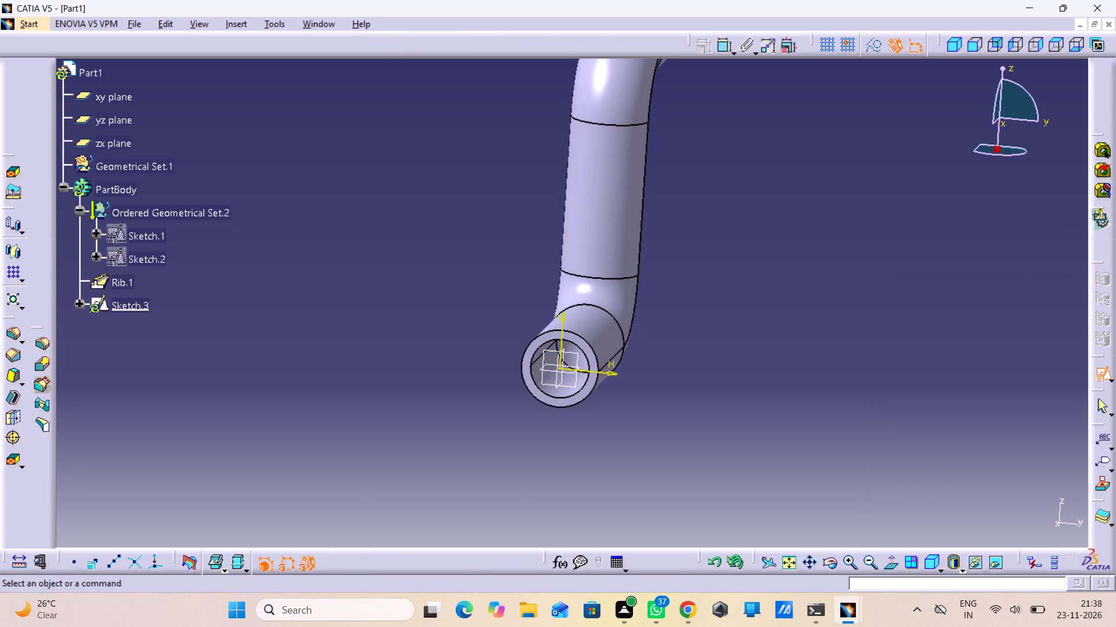
Project the pipe's inner circular edge onto the sketch plane with Project 3D Elements.
{"action": "left_click", "coordinate": [19, 347]}
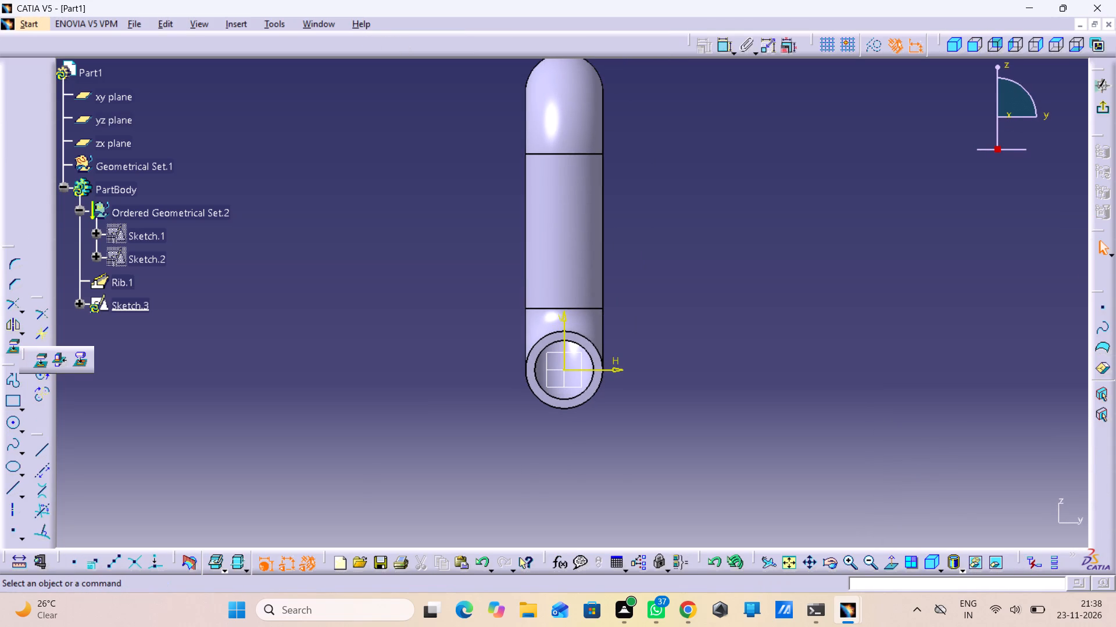
{"action": "left_click", "coordinate": [37, 356]}
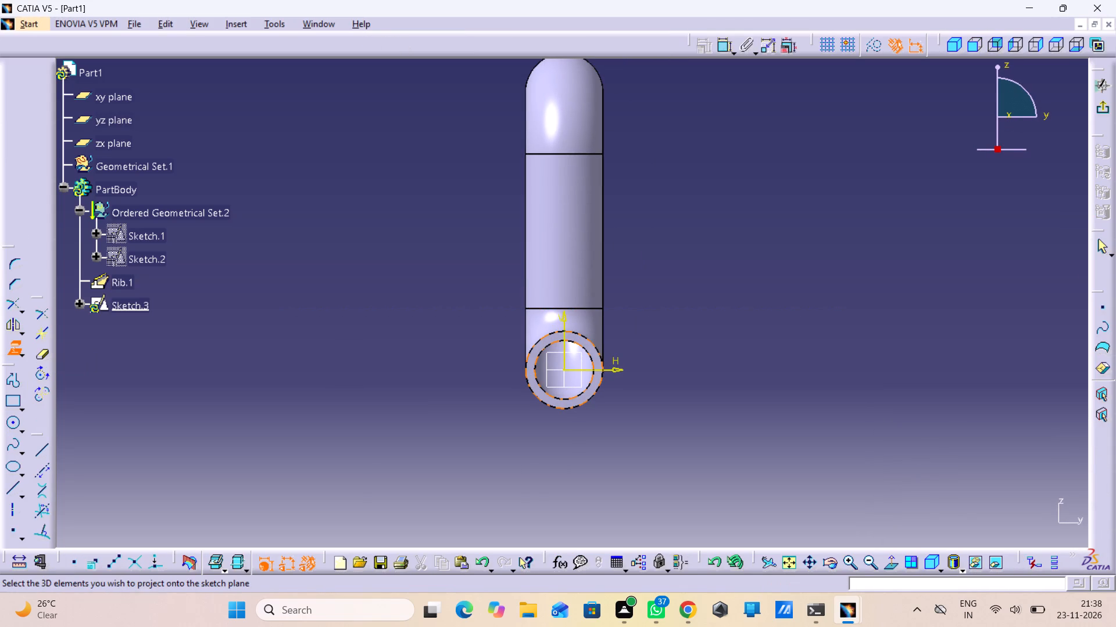
{"action": "left_click", "coordinate": [586, 353]}
{"action": "left_click", "coordinate": [709, 385]}
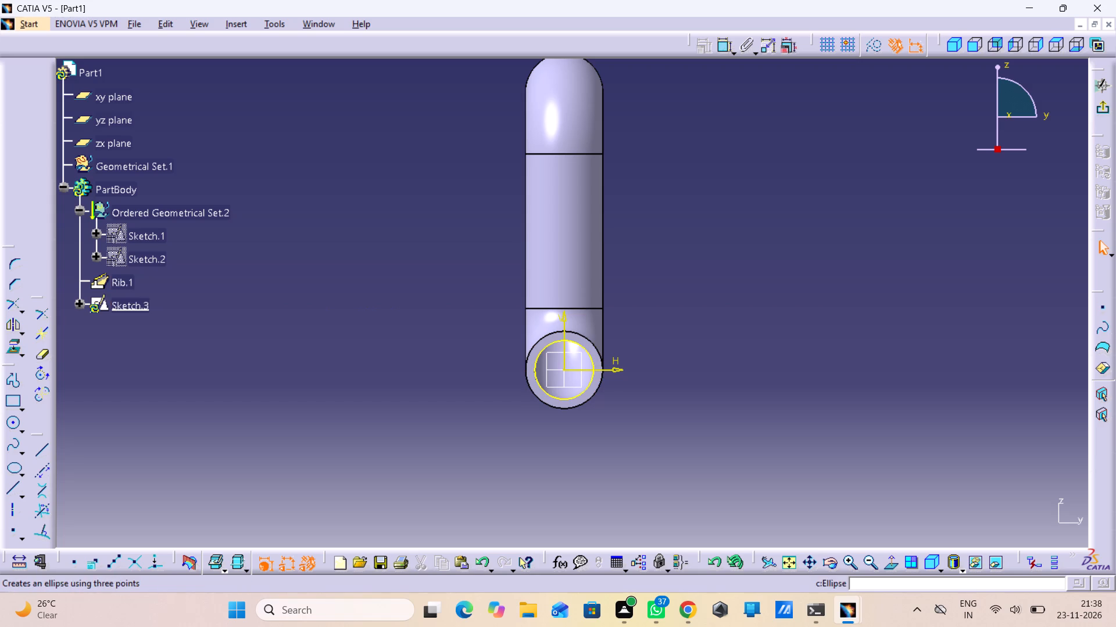
Sketch a circle about 79 mm in diameter around the pipe's end, centred on the sketch origin.
{"action": "left_click", "coordinate": [13, 430]}
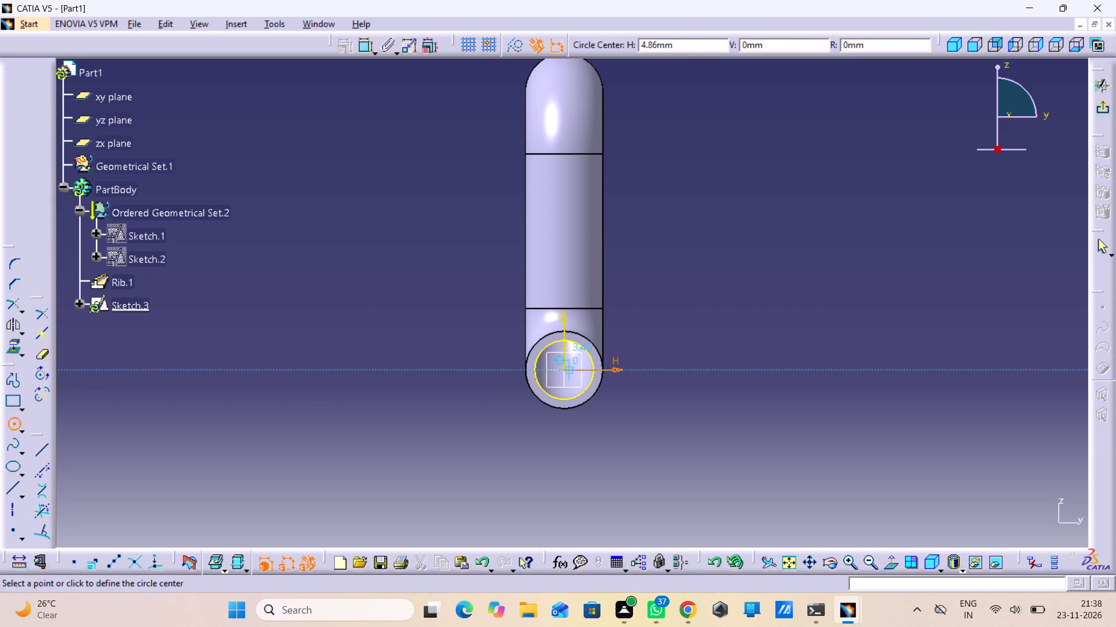
{"action": "left_click", "coordinate": [561, 371]}
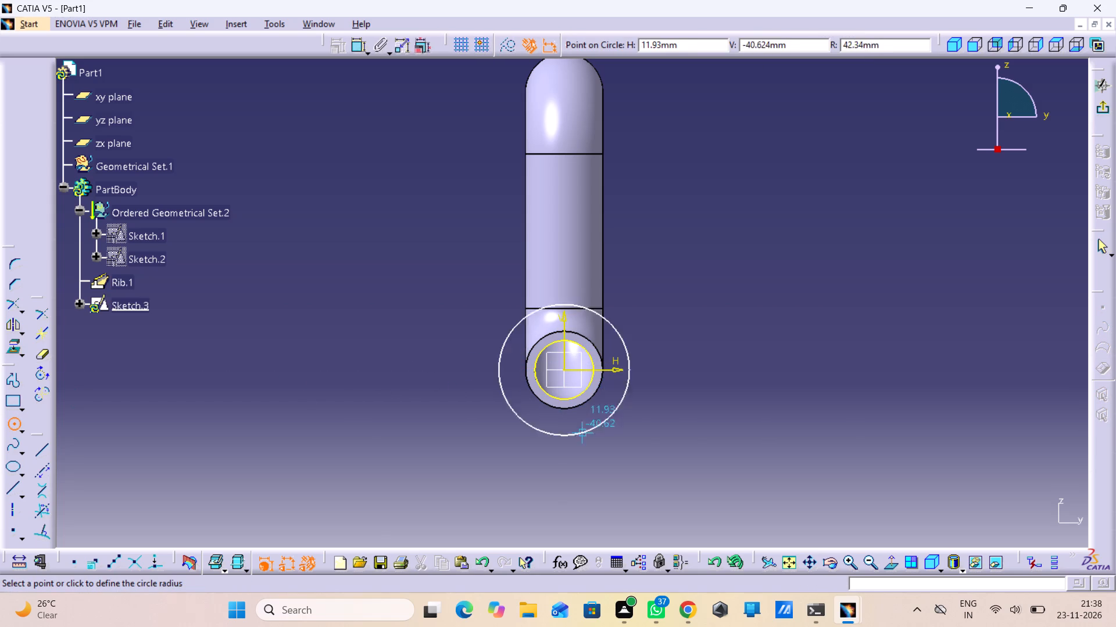
{"action": "left_click", "coordinate": [576, 428]}
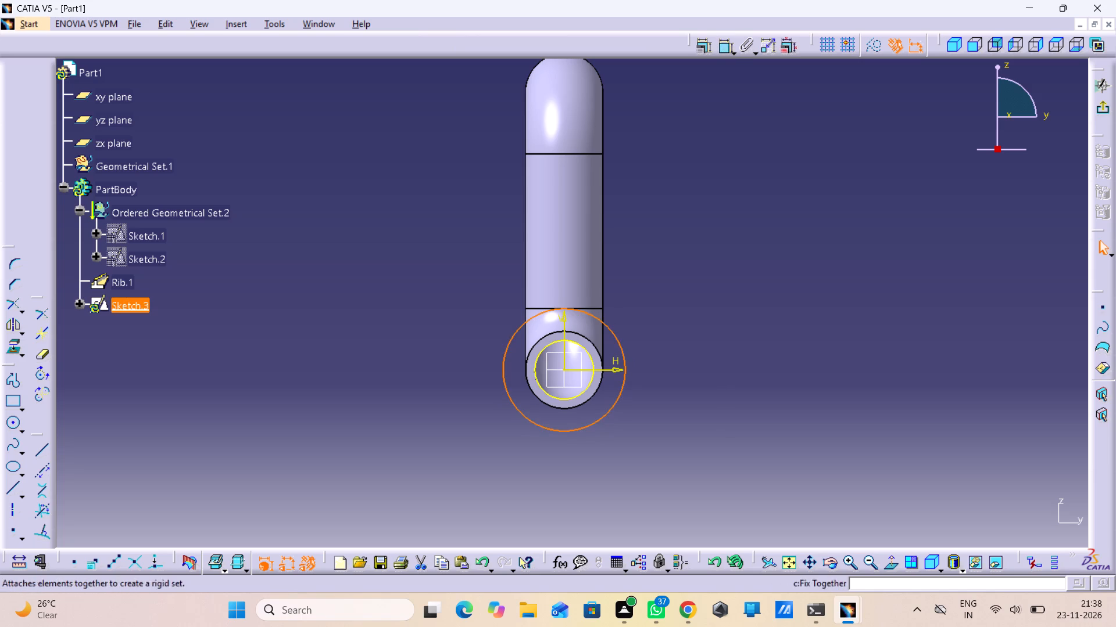
Dimension the outer circle with a diameter of 75 mm and exit the sketch.
{"action": "left_click", "coordinate": [727, 55]}
{"action": "left_click", "coordinate": [641, 312]}
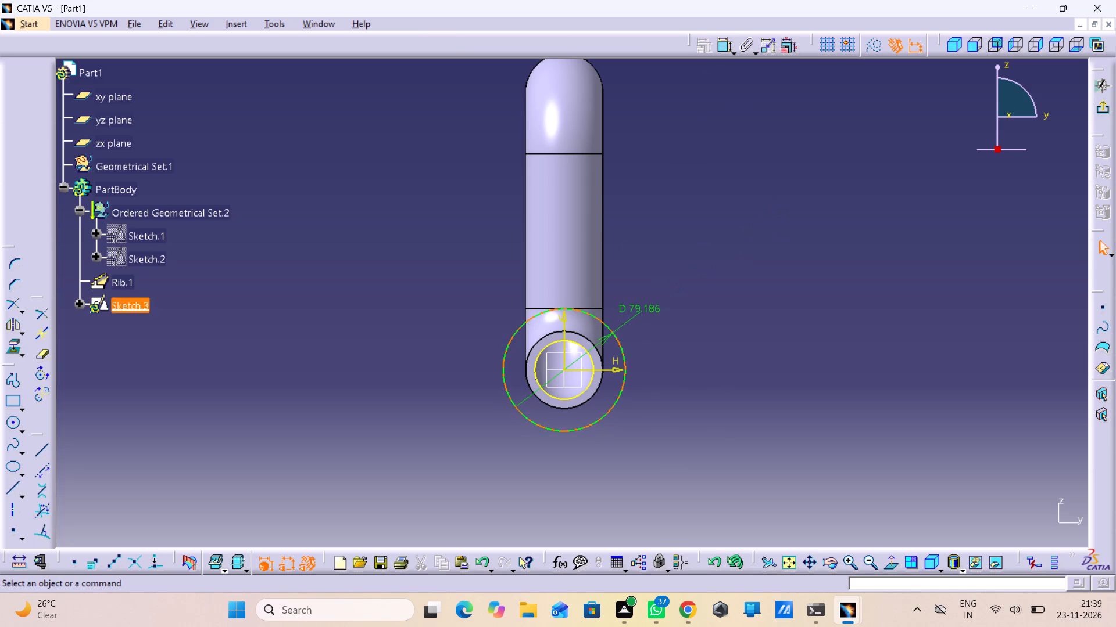
{"action": "left_click", "coordinate": [649, 309]}
{"action": "left_click", "coordinate": [649, 308]}
{"action": "double_click", "coordinate": [649, 308]}
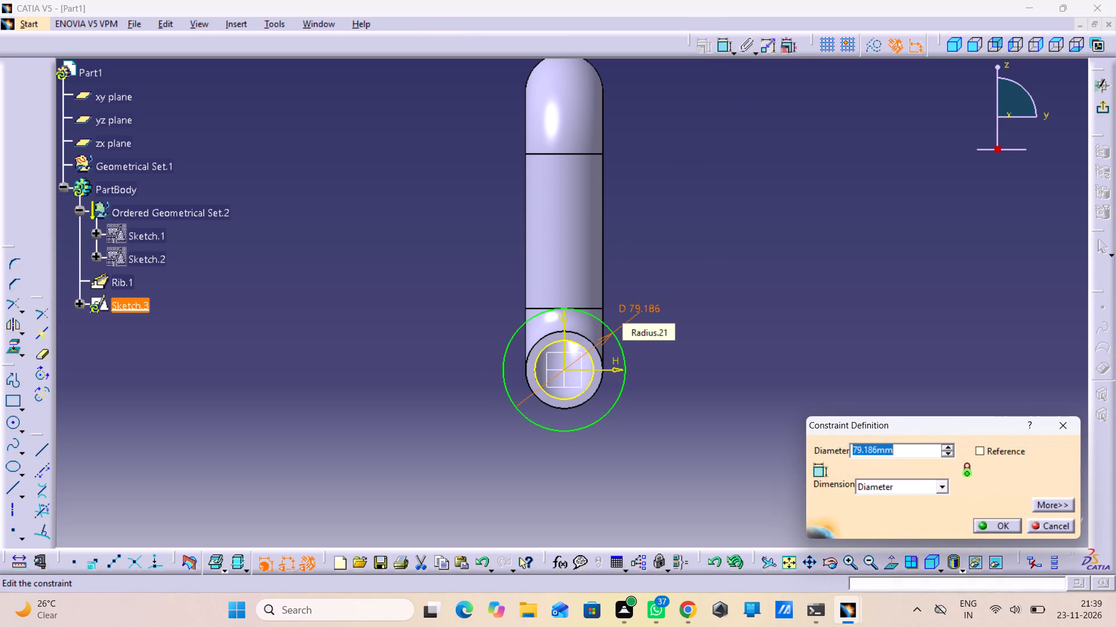
{"action": "type", "text": "75"}
{"action": "key", "text": "Return"}
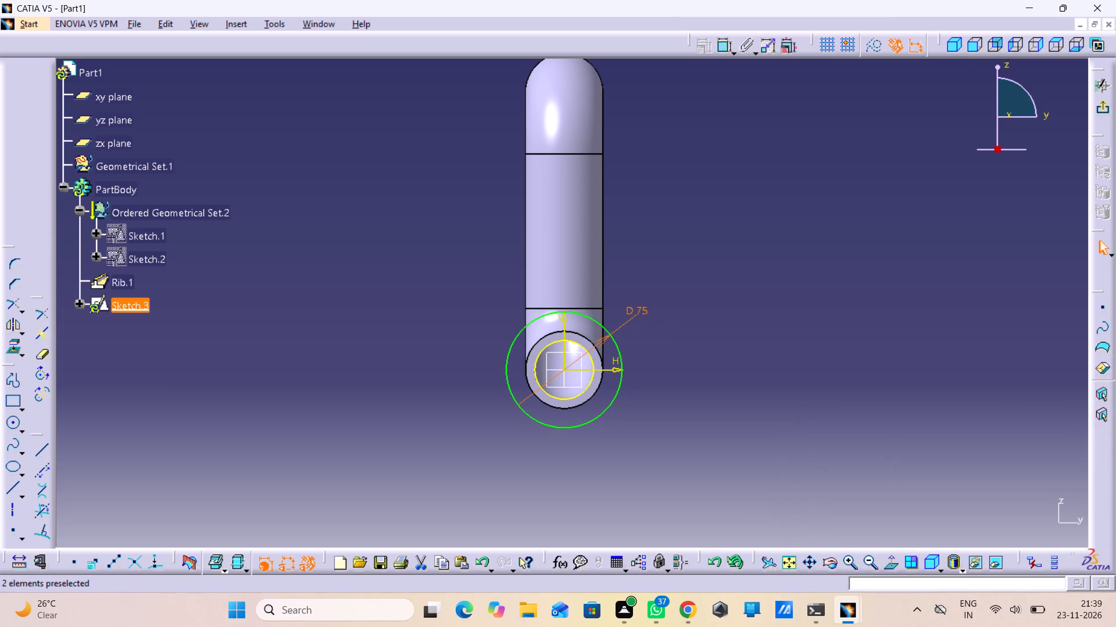
{"action": "left_click", "coordinate": [1103, 114]}
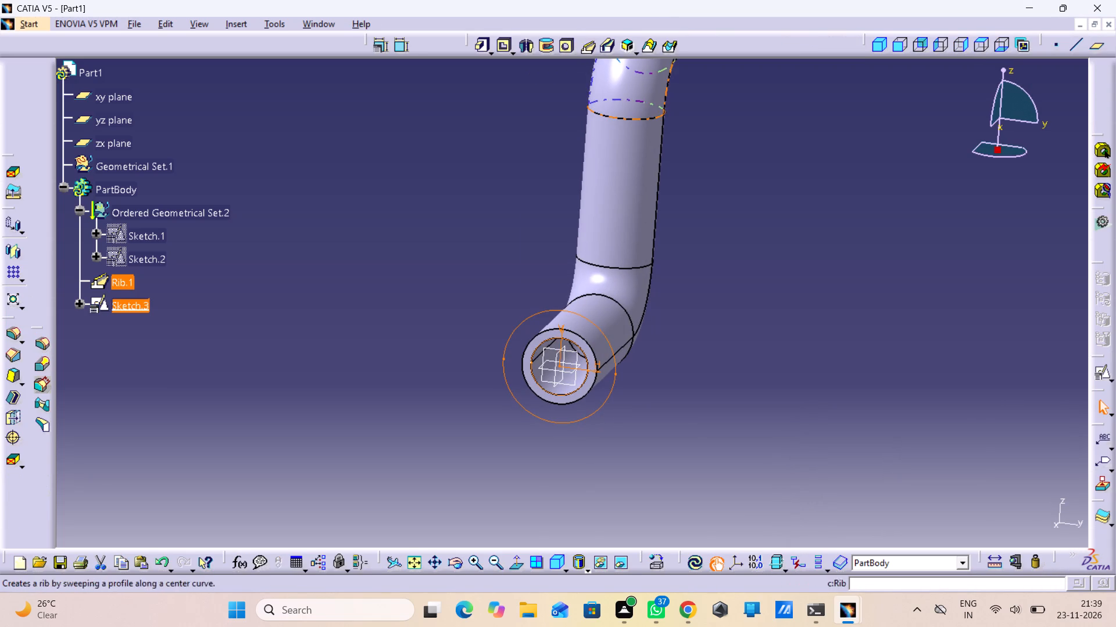
Pad the flange profile Sketch.3 by 15 mm, outward from the pipe's open end.
{"action": "left_click", "coordinate": [471, 43]}
{"action": "left_click", "coordinate": [484, 43]}
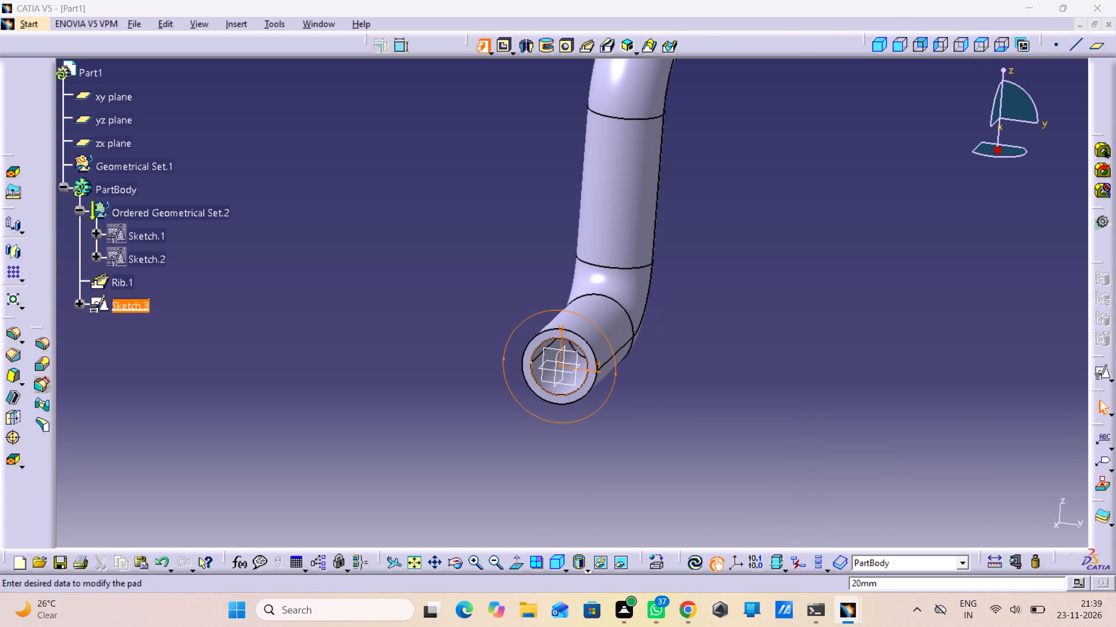
{"action": "middle_click_drag", "start_coordinate": [532, 289], "coordinate": [366, 300]}
{"action": "right_click_drag", "start_coordinate": [529, 287], "coordinate": [366, 300]}
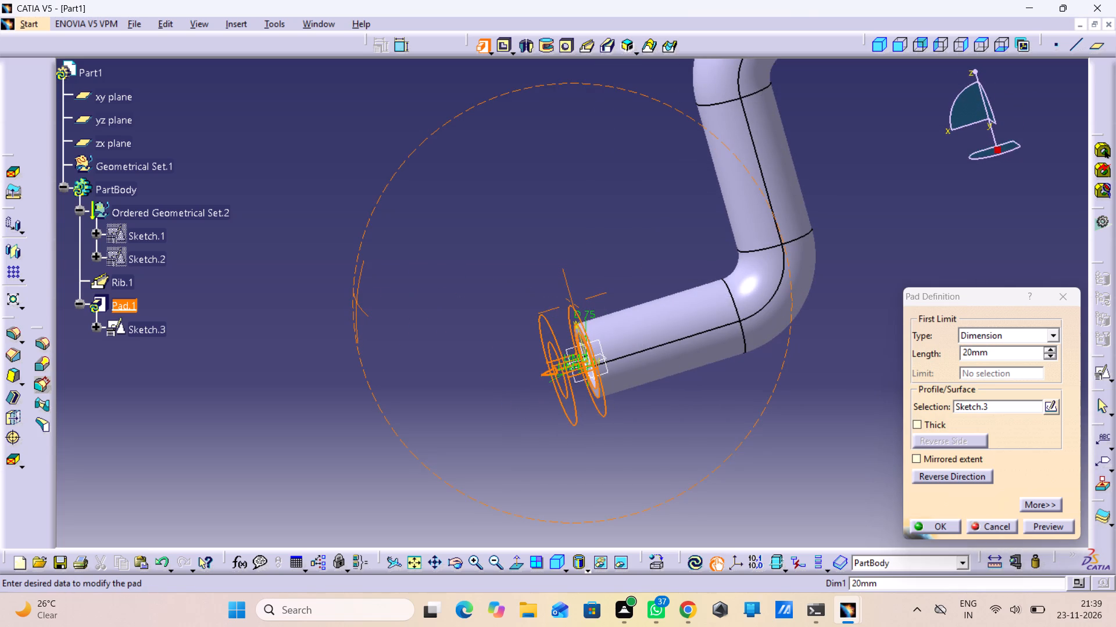
{"action": "left_click", "coordinate": [942, 472]}
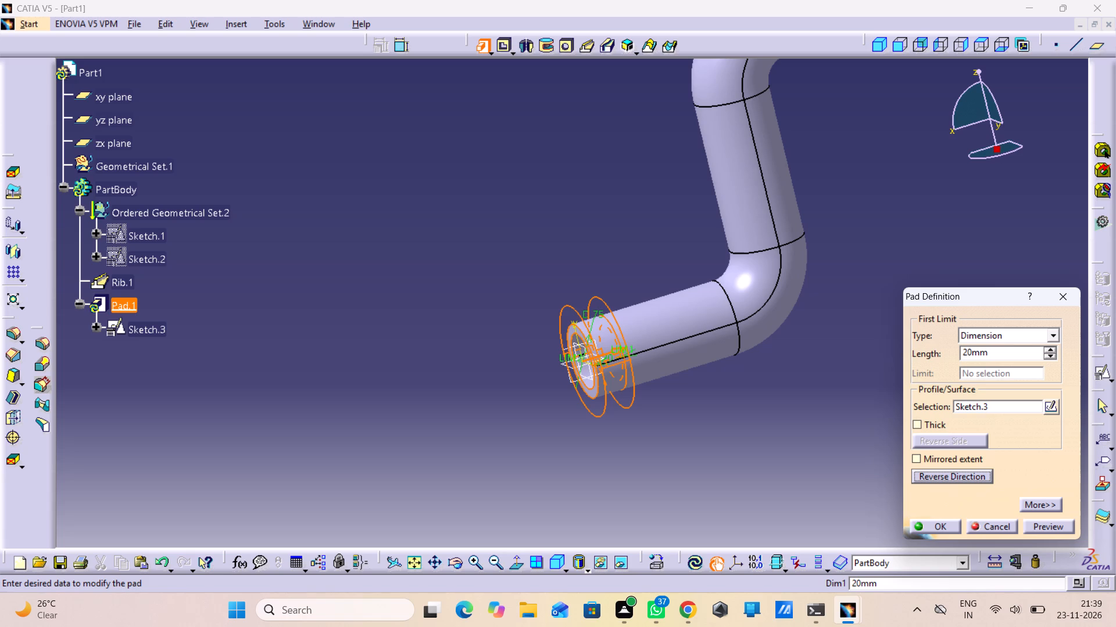
{"action": "left_click", "coordinate": [967, 473]}
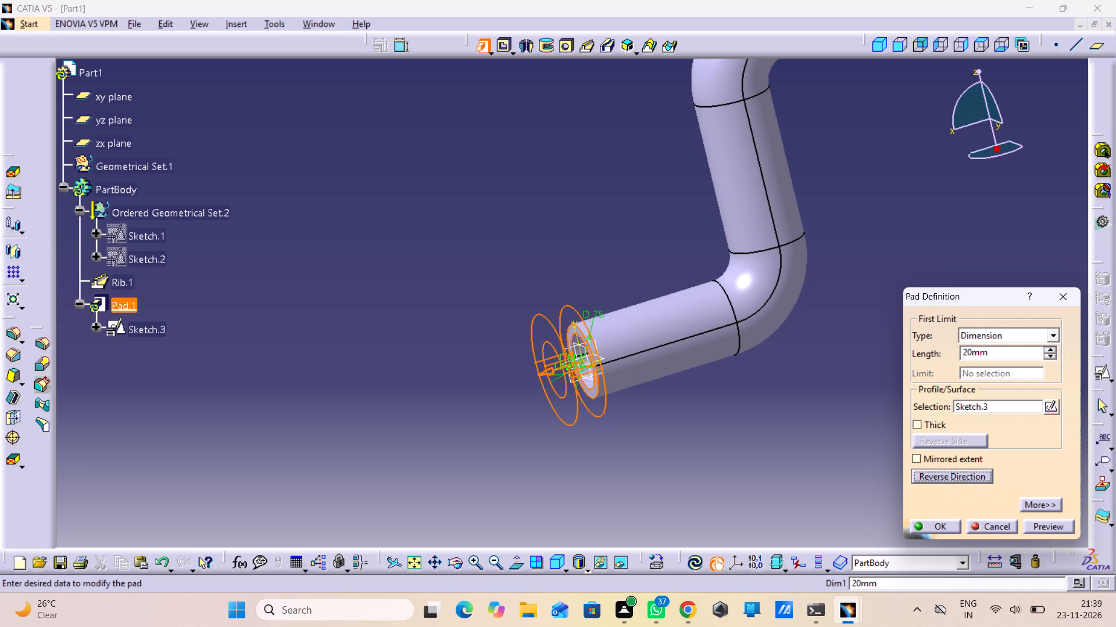
{"action": "left_click_drag", "start_coordinate": [1020, 352], "coordinate": [770, 343]}
{"action": "type", "text": "15"}
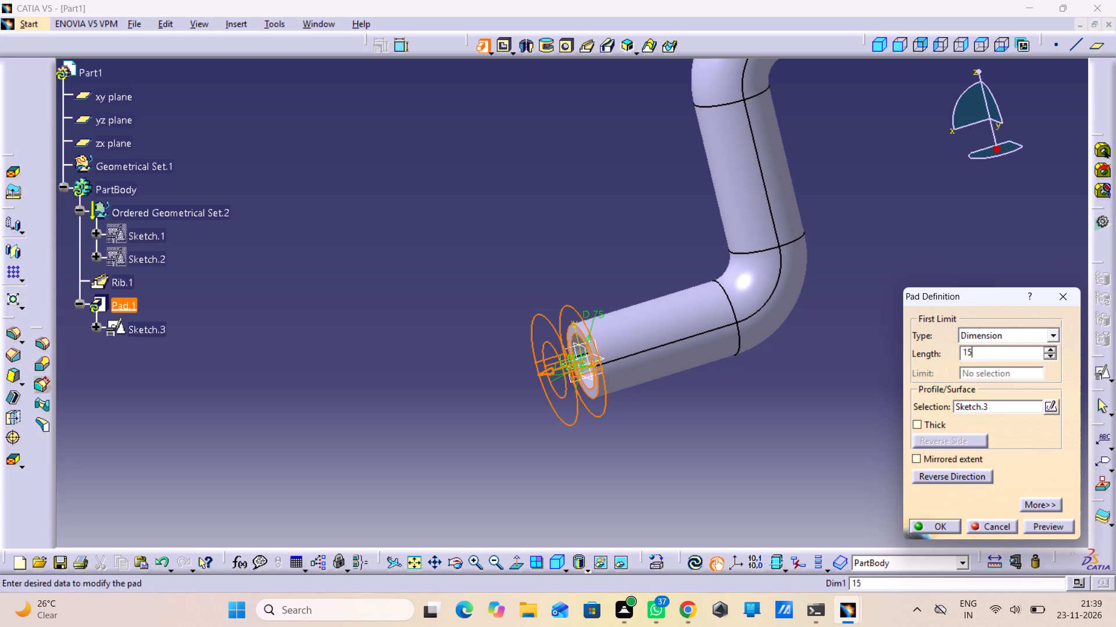
{"action": "key", "text": "Return"}
{"action": "left_click", "coordinate": [728, 431]}
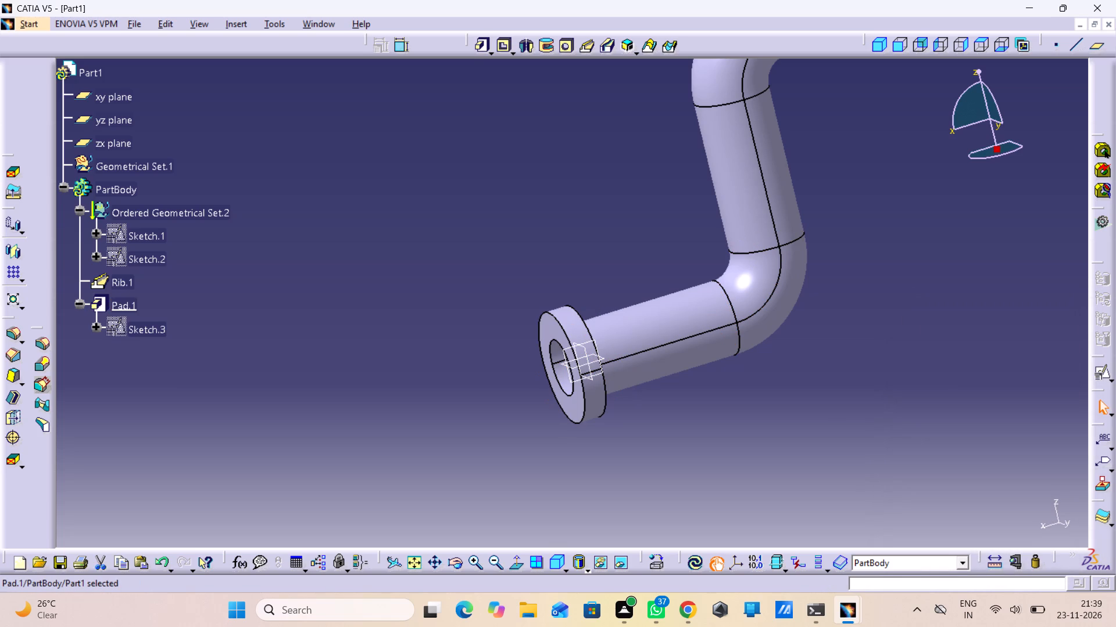
Start a positioned sketch on the flange's outer annular face.
{"action": "middle_click_drag", "start_coordinate": [621, 435], "coordinate": [750, 404]}
{"action": "right_click_drag", "start_coordinate": [621, 435], "coordinate": [720, 414]}
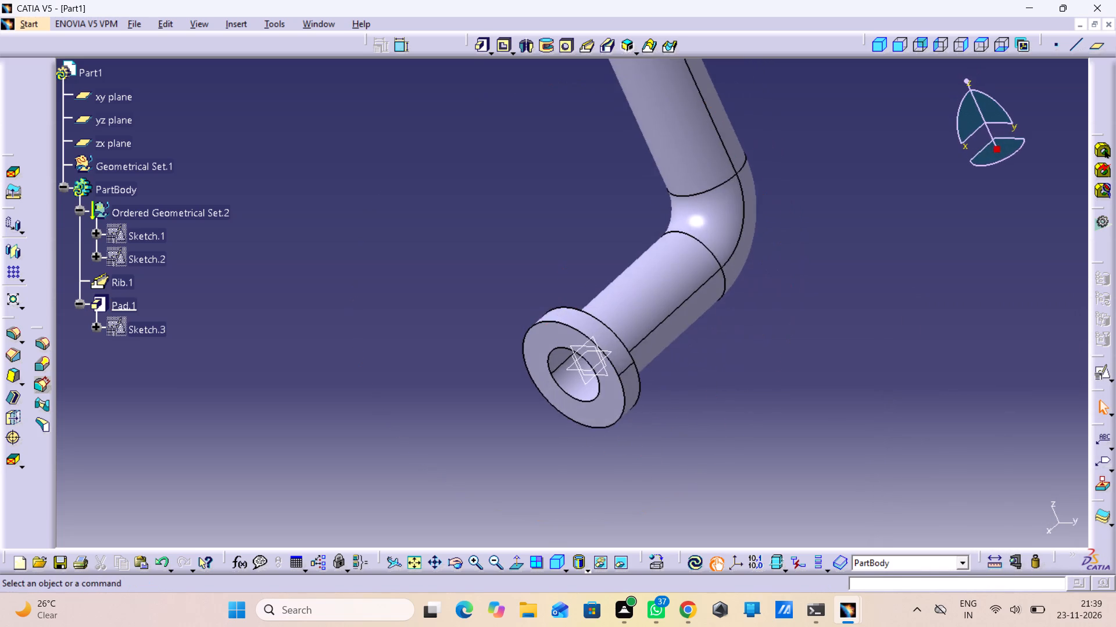
{"action": "middle_click_drag", "start_coordinate": [503, 442], "coordinate": [509, 430]}
{"action": "right_click_drag", "start_coordinate": [503, 442], "coordinate": [509, 430]}
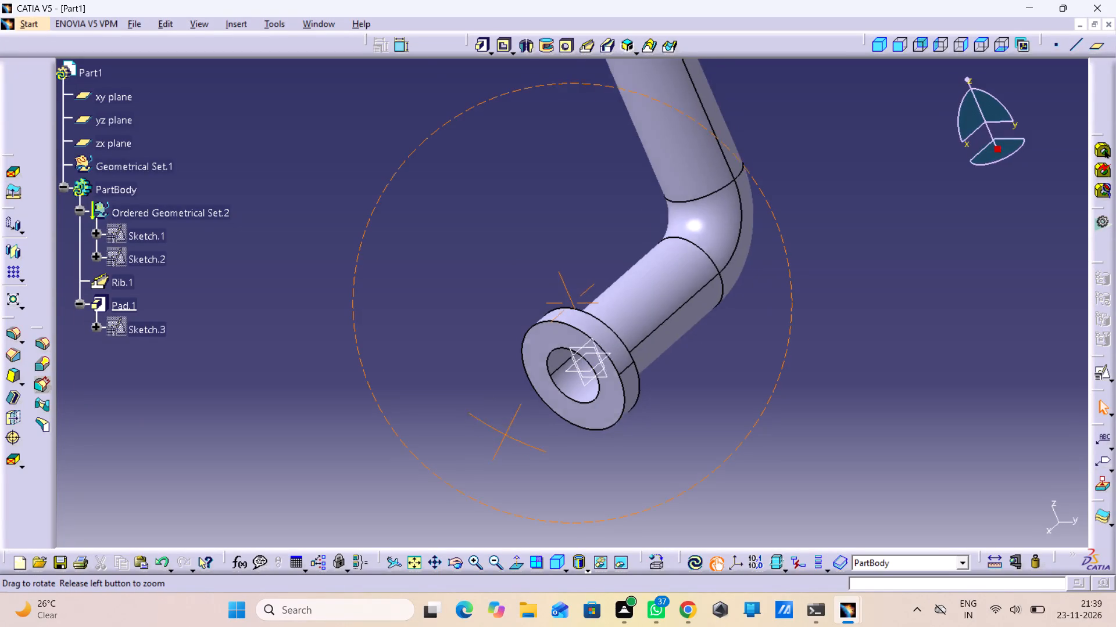
{"action": "middle_click_drag", "start_coordinate": [509, 430], "coordinate": [661, 395]}
{"action": "right_click_drag", "start_coordinate": [509, 430], "coordinate": [655, 380]}
{"action": "left_click", "coordinate": [567, 332]}
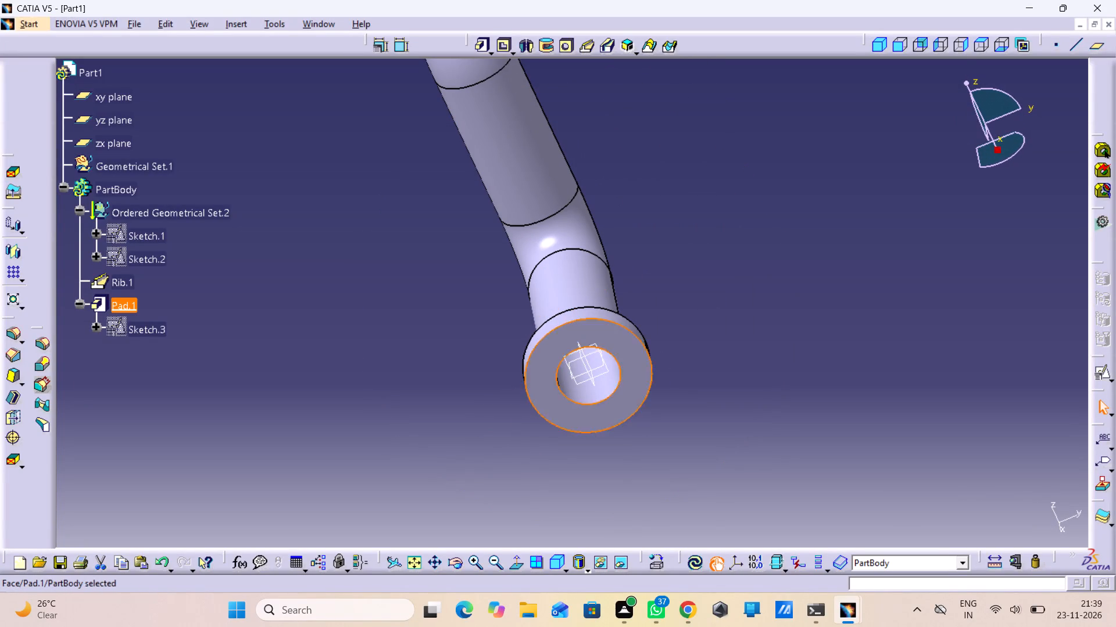
{"action": "left_click", "coordinate": [1097, 373]}
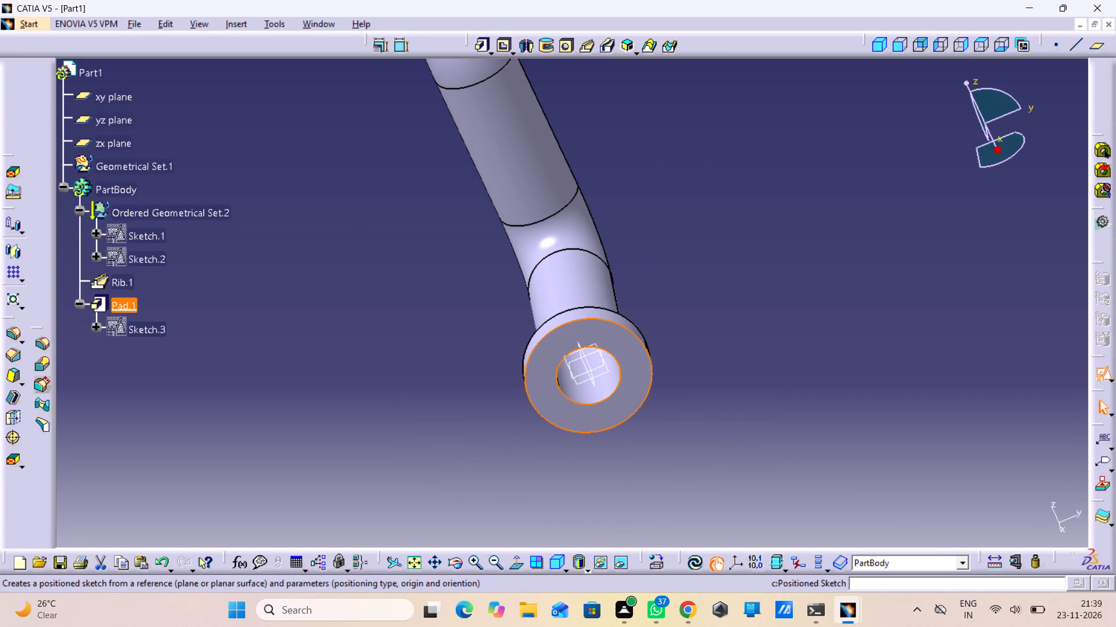
{"action": "left_click", "coordinate": [990, 520]}
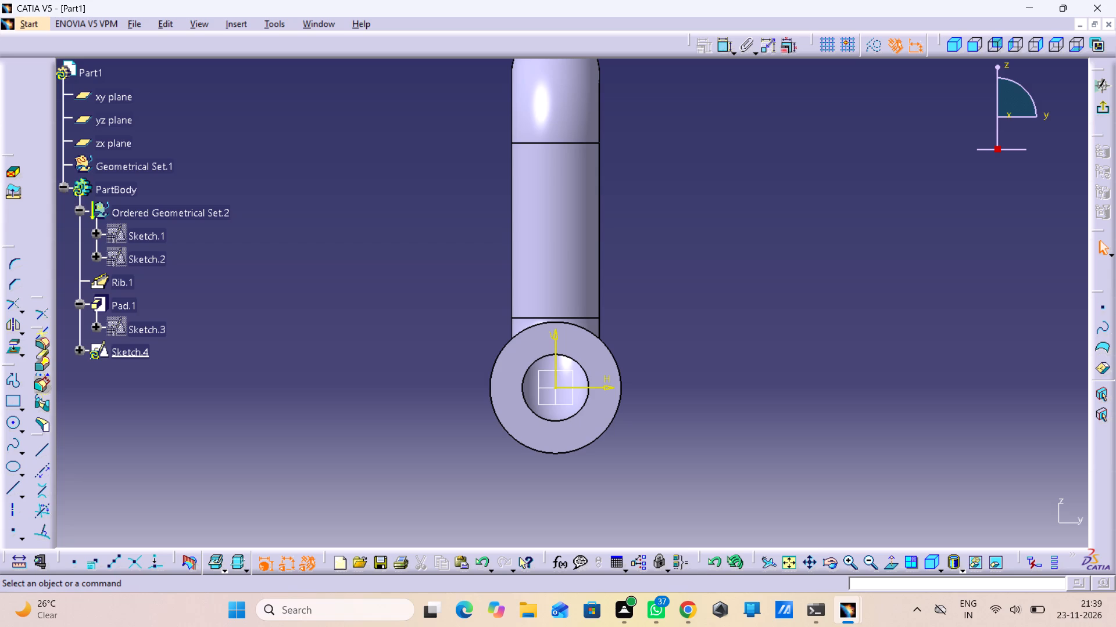
Sketch a small circle about 12 mm in diameter on the flange face, centred on the horizontal axis between bore and rim.
{"action": "left_click", "coordinate": [8, 420]}
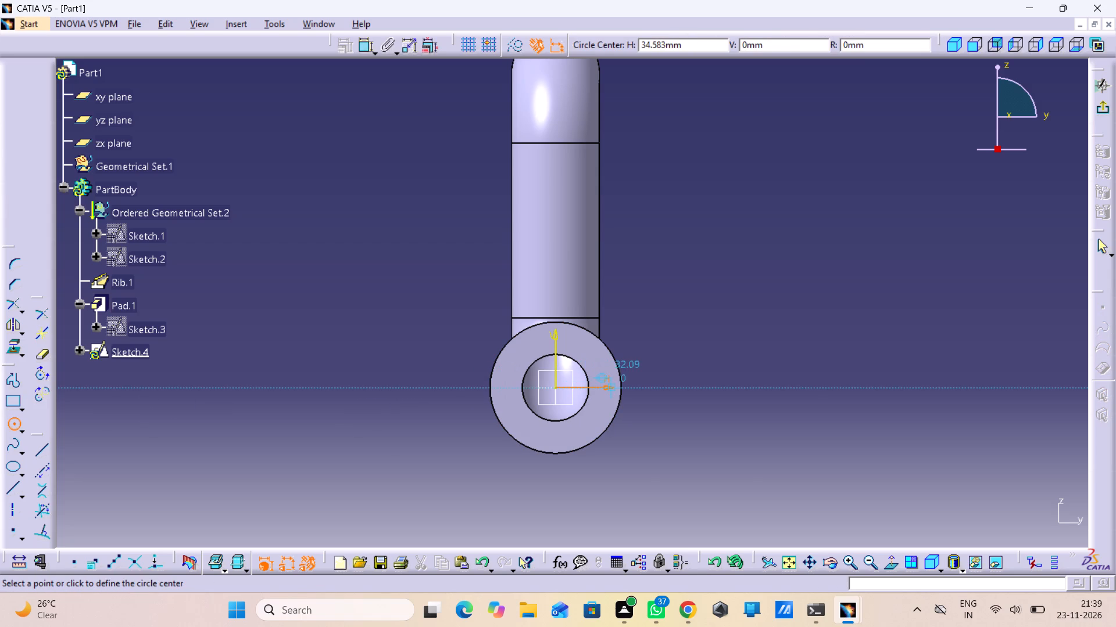
{"action": "left_click", "coordinate": [603, 385]}
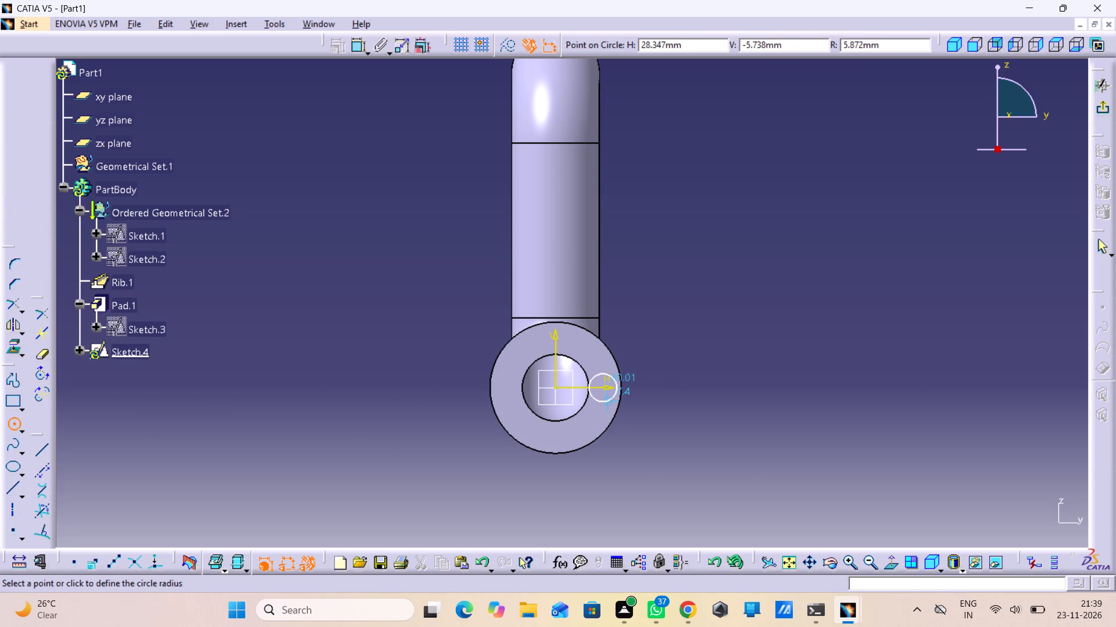
{"action": "left_click", "coordinate": [606, 398]}
{"action": "left_click", "coordinate": [702, 400]}
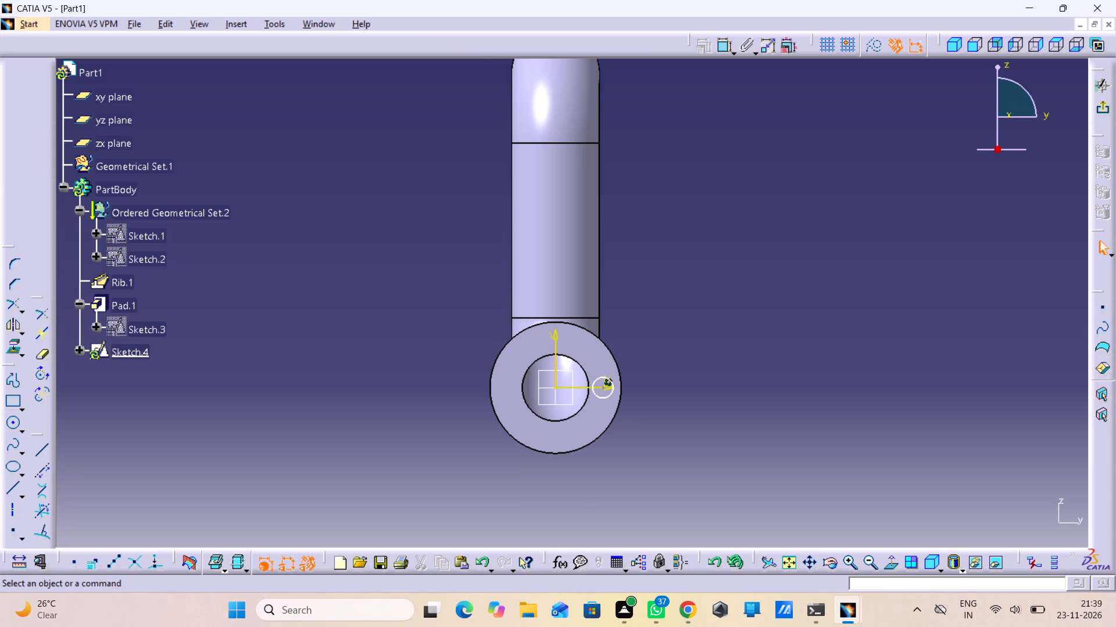
Dimension the small bolt-hole circle with a diameter of 8 mm.
{"action": "left_click", "coordinate": [723, 46]}
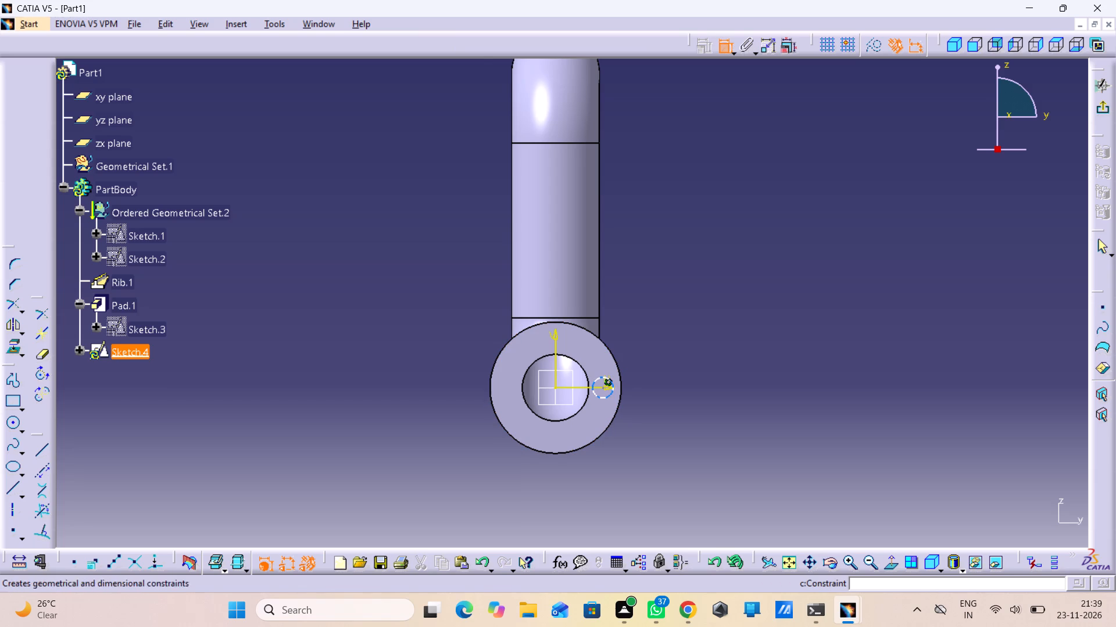
{"action": "left_click", "coordinate": [614, 391]}
{"action": "triple_click", "coordinate": [664, 355]}
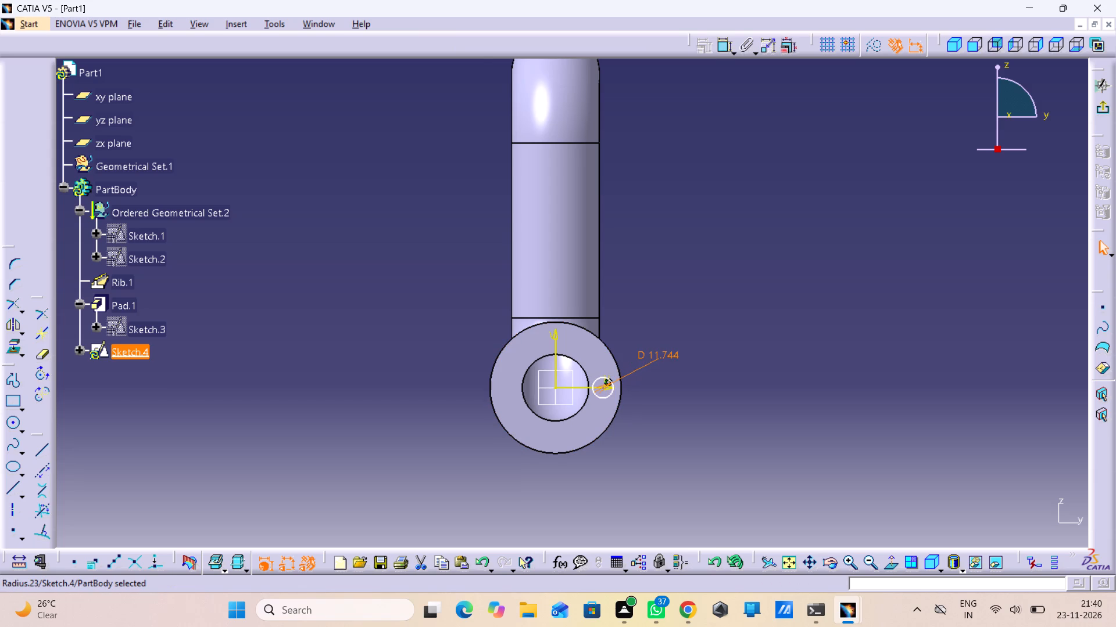
{"action": "double_click", "coordinate": [664, 355]}
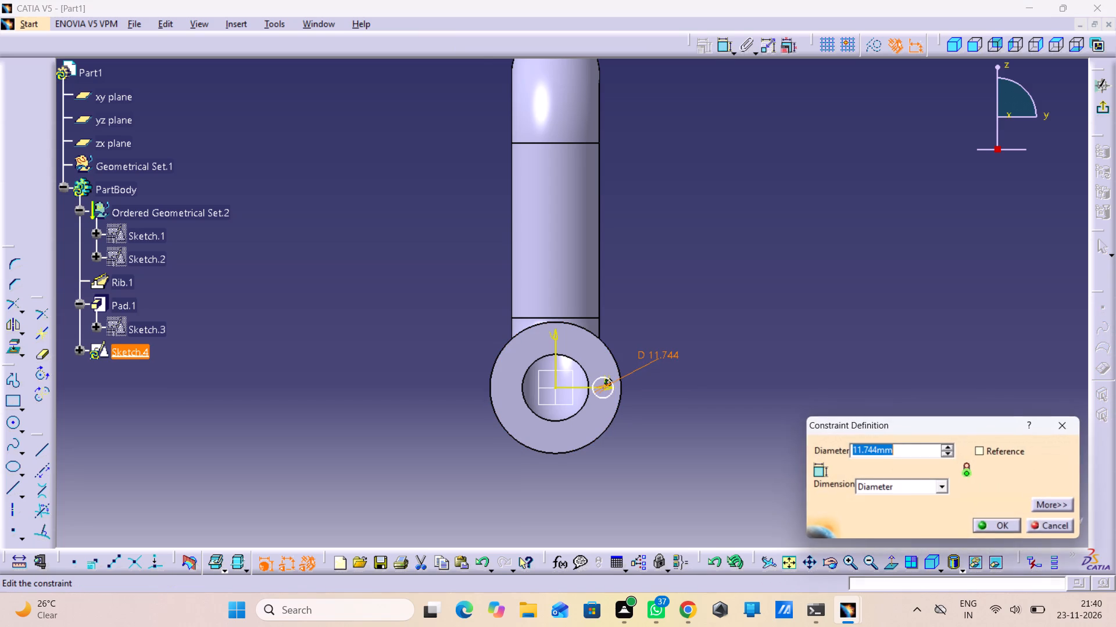
{"action": "key", "text": "8"}
{"action": "key", "text": "Return"}
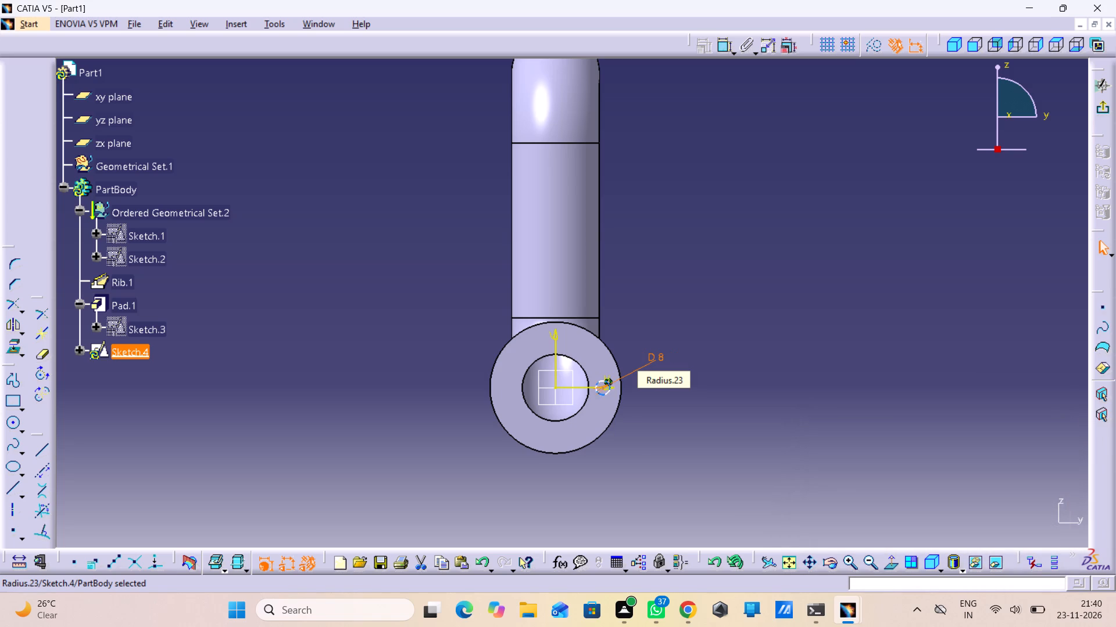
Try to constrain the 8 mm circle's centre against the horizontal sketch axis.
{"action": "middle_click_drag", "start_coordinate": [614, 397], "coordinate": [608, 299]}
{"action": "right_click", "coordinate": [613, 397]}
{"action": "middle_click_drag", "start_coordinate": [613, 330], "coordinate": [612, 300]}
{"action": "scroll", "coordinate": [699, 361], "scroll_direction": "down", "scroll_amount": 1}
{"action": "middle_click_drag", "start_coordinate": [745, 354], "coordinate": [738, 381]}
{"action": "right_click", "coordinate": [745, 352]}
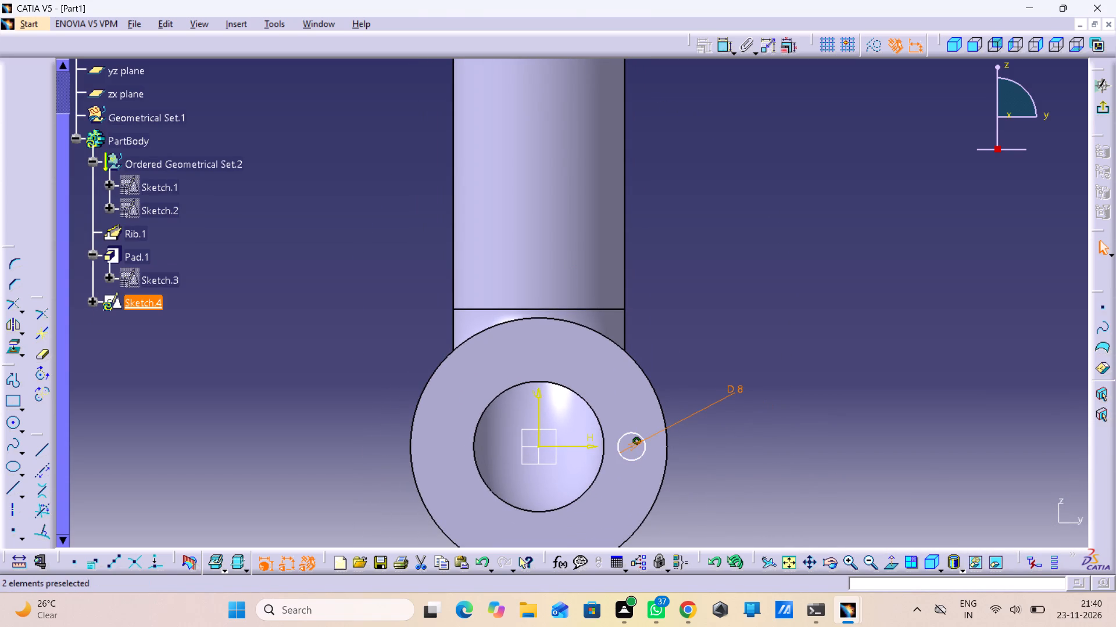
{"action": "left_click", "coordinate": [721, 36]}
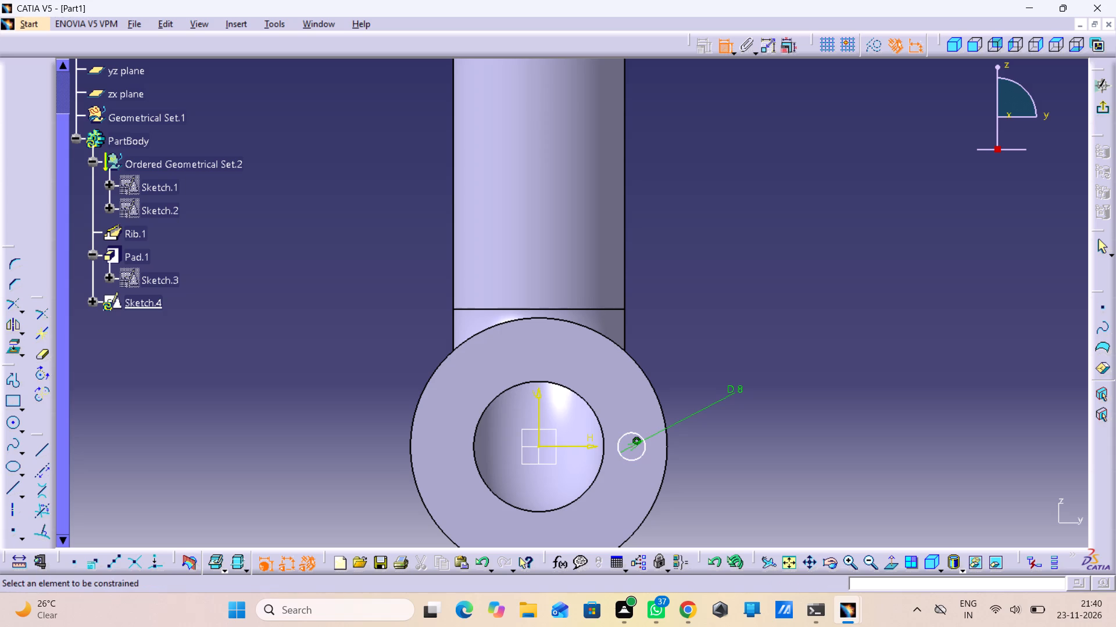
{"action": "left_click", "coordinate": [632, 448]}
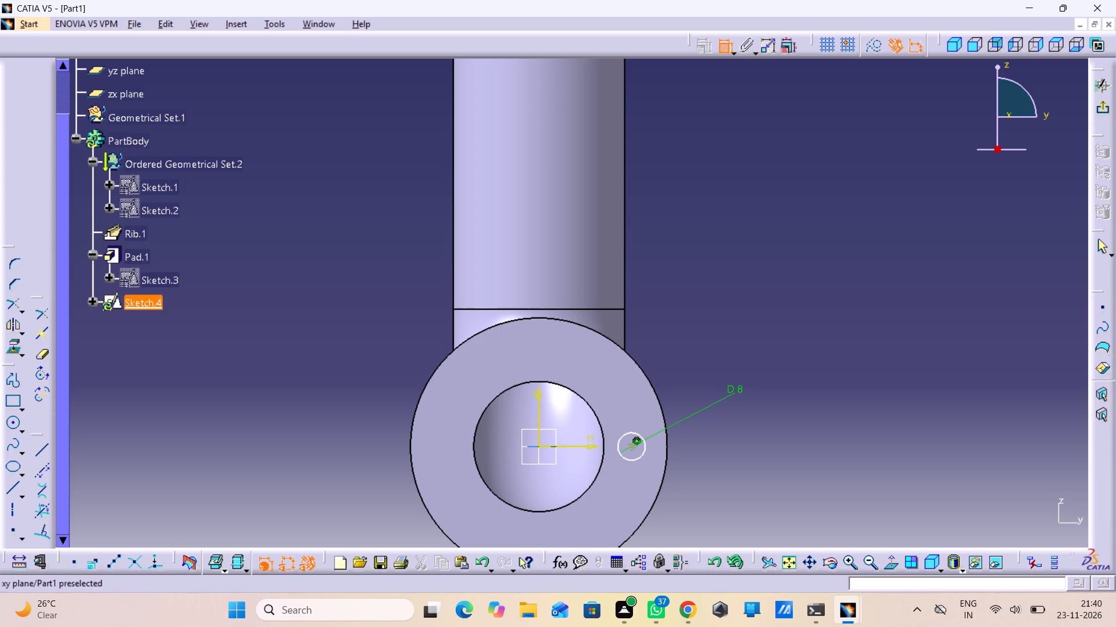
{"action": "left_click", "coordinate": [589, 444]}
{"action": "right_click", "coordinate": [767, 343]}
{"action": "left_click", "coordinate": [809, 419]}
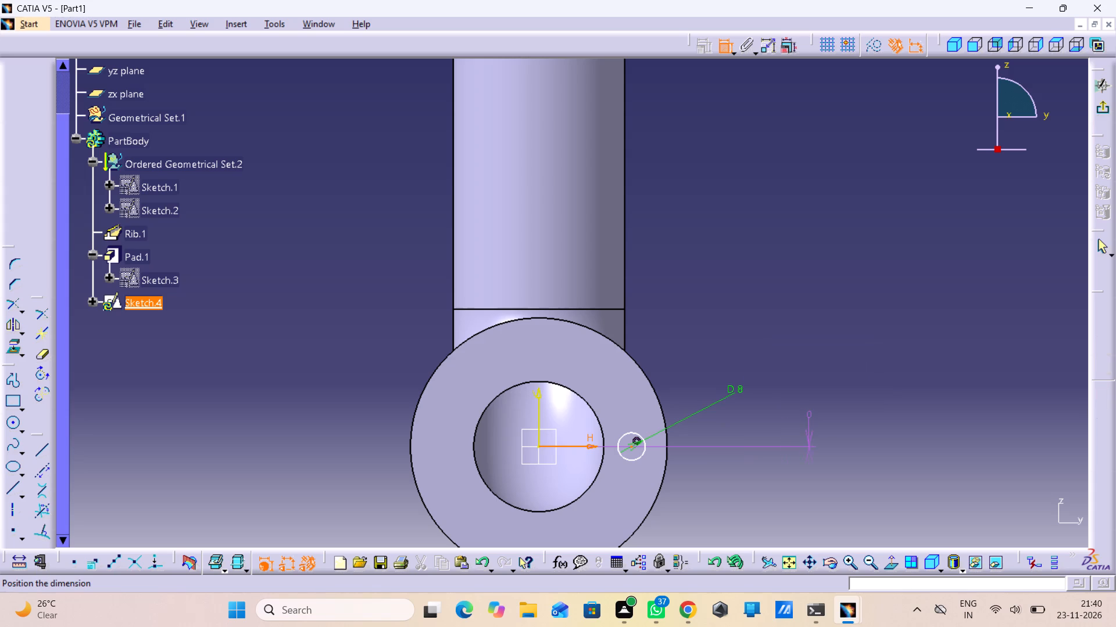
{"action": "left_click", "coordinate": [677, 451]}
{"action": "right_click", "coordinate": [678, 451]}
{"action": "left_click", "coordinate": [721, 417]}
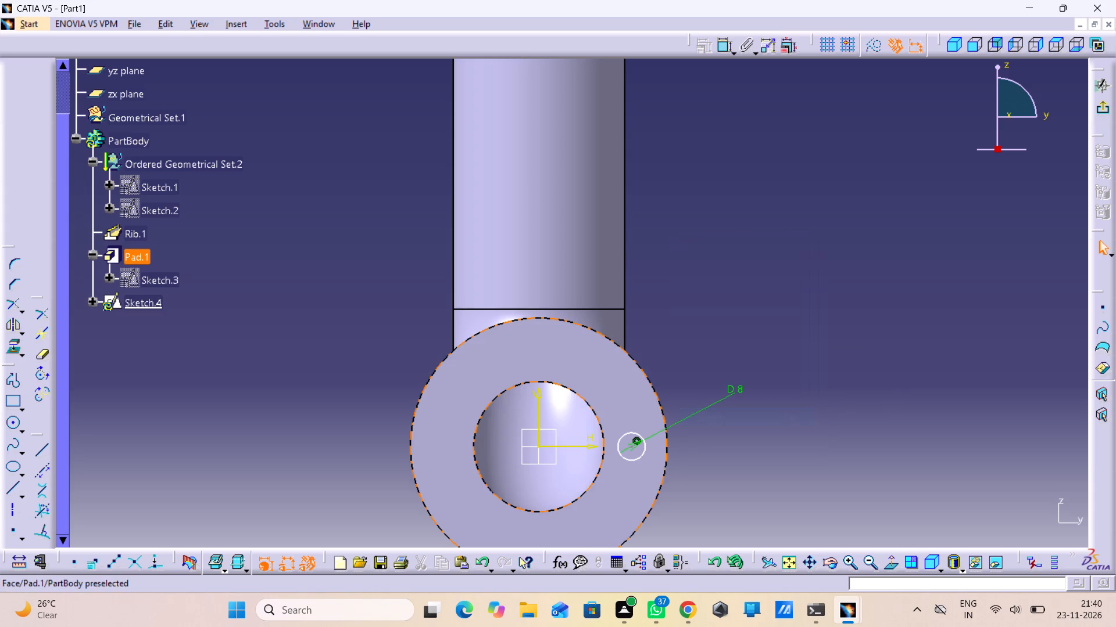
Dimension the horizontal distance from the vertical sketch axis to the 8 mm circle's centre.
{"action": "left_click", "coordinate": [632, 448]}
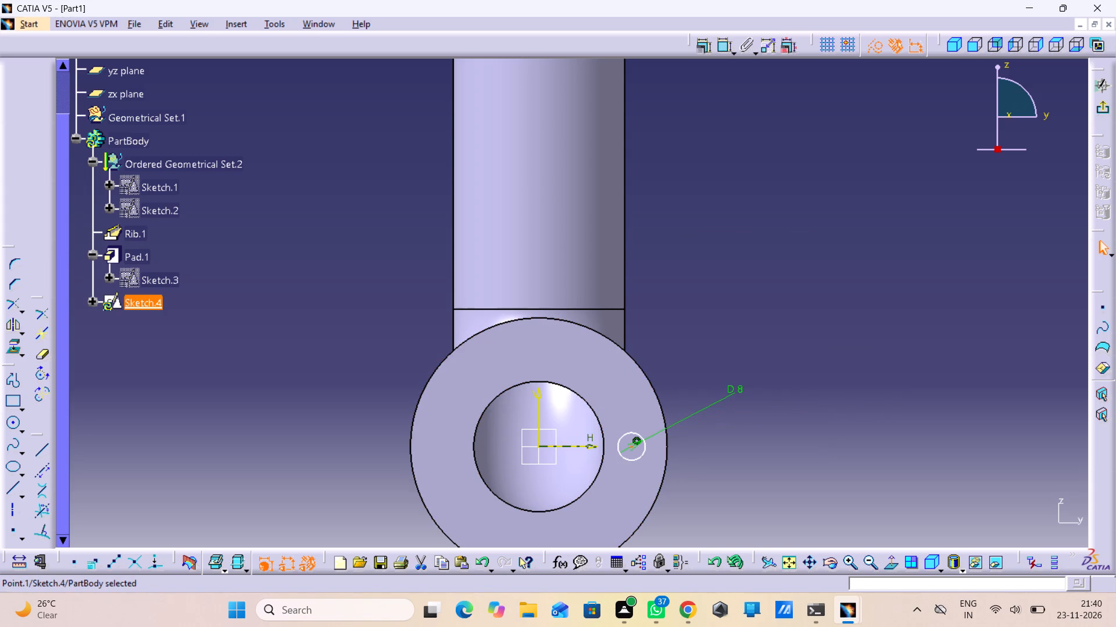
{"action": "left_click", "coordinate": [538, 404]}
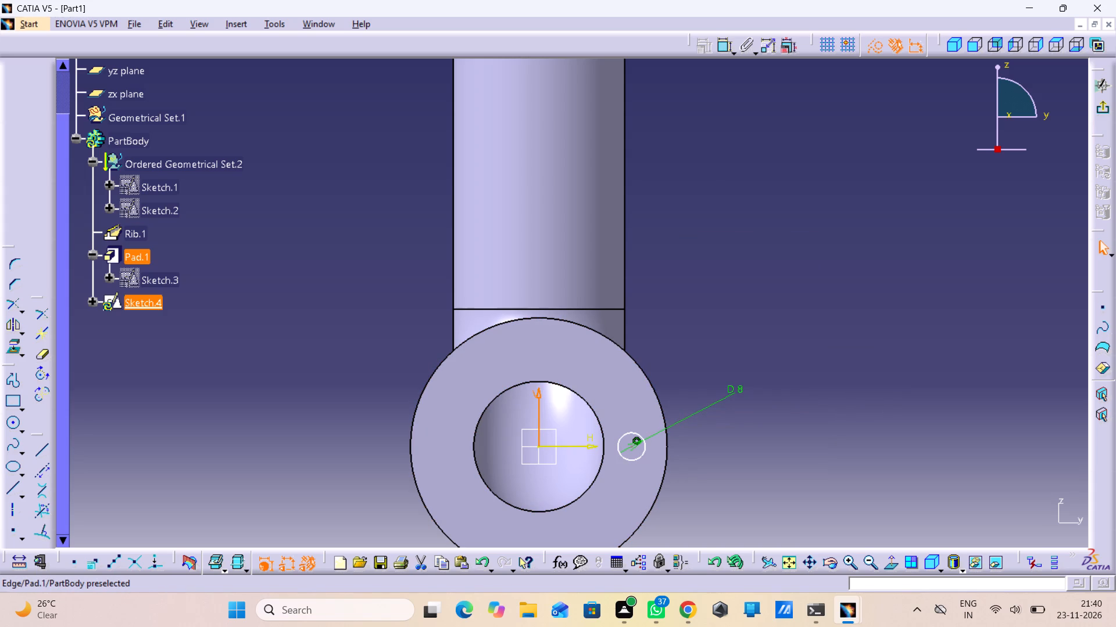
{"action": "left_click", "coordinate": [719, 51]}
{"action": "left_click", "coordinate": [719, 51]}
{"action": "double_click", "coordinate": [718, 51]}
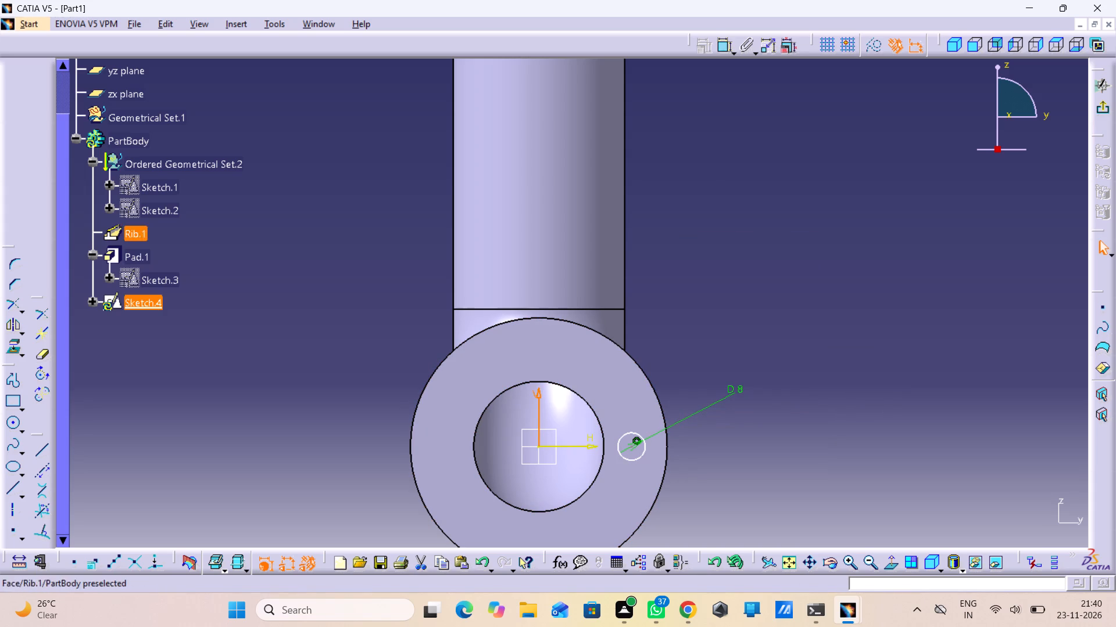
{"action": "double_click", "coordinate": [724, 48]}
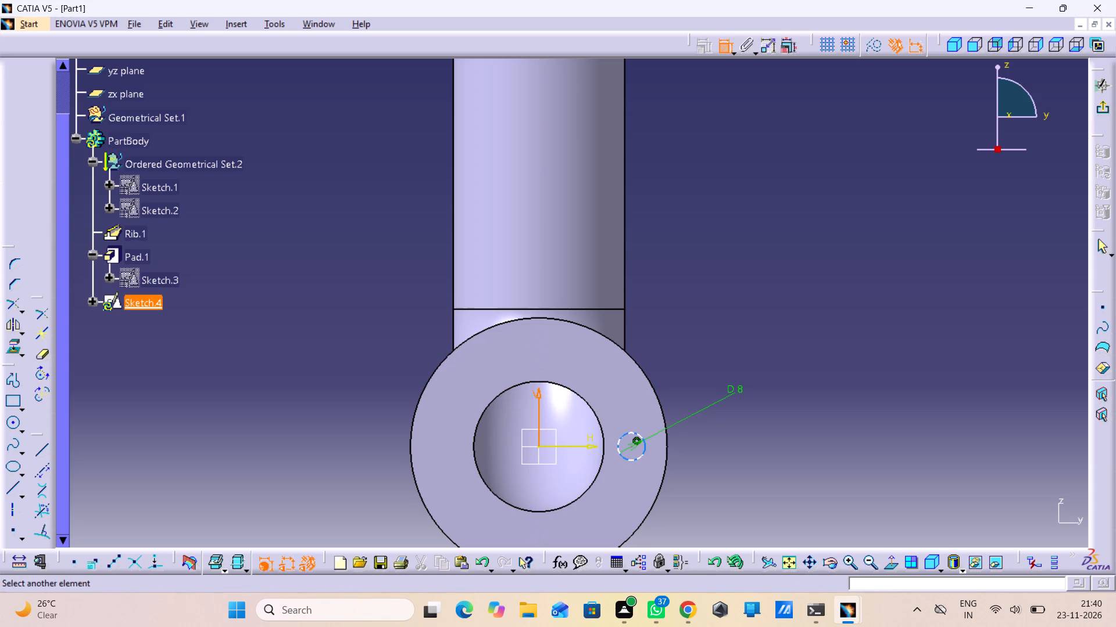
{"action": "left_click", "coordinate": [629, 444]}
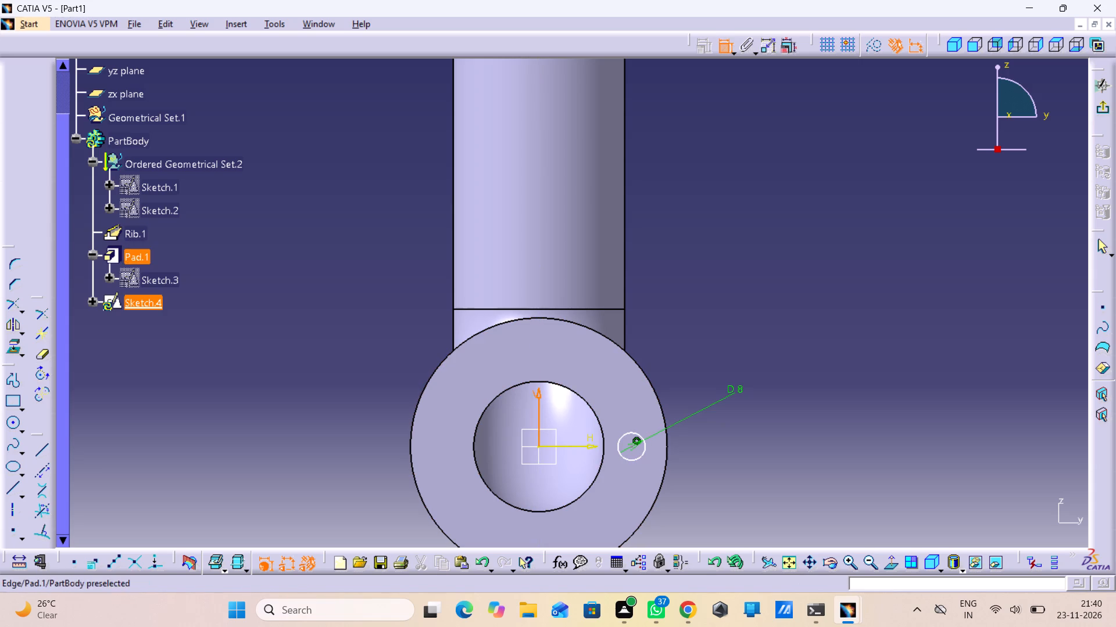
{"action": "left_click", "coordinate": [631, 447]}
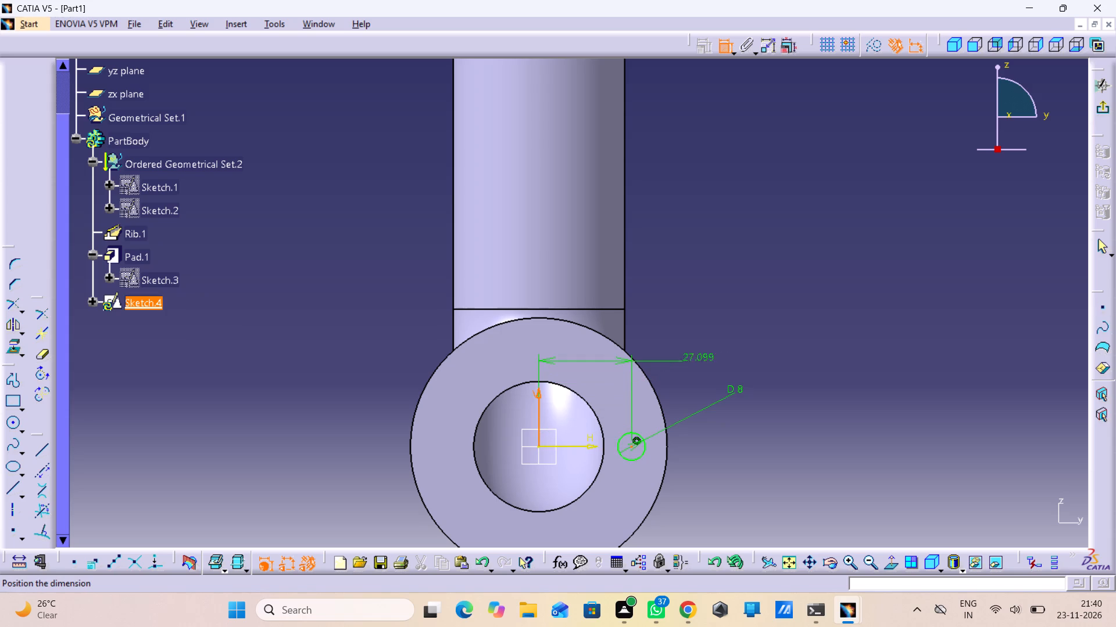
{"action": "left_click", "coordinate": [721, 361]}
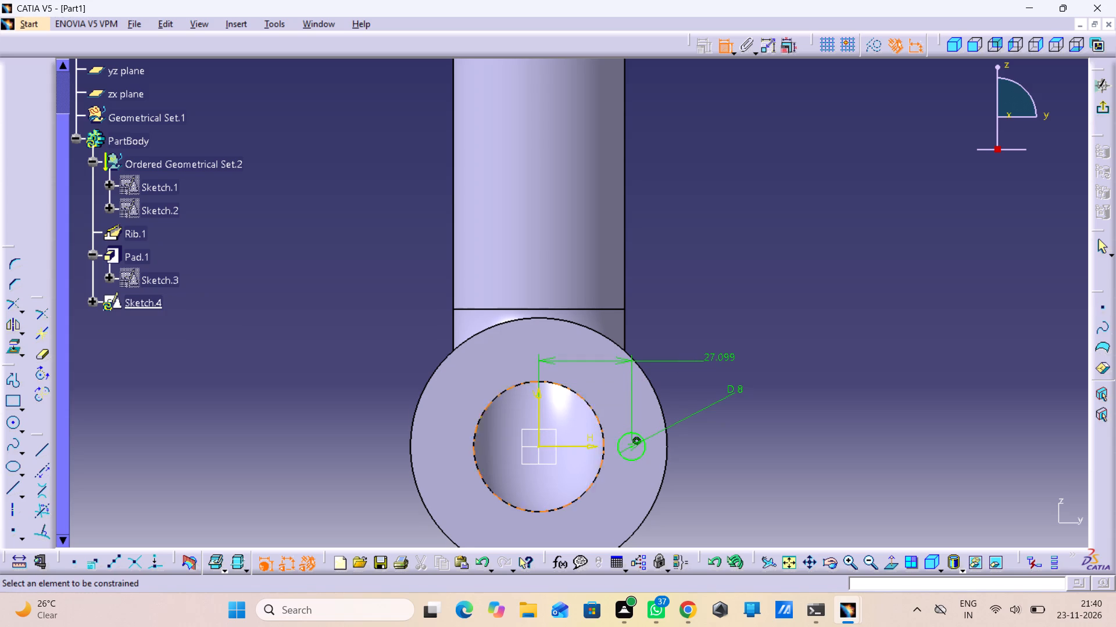
Measure between the flange's inner bore edge and its outer rim edge.
{"action": "left_click", "coordinate": [15, 558]}
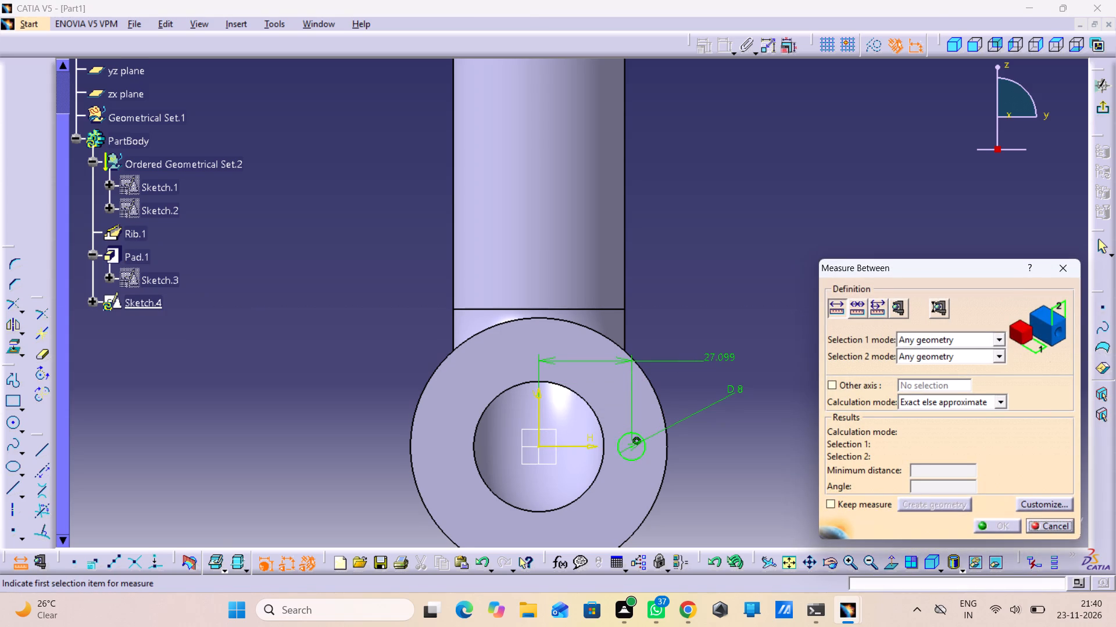
{"action": "left_click", "coordinate": [603, 455]}
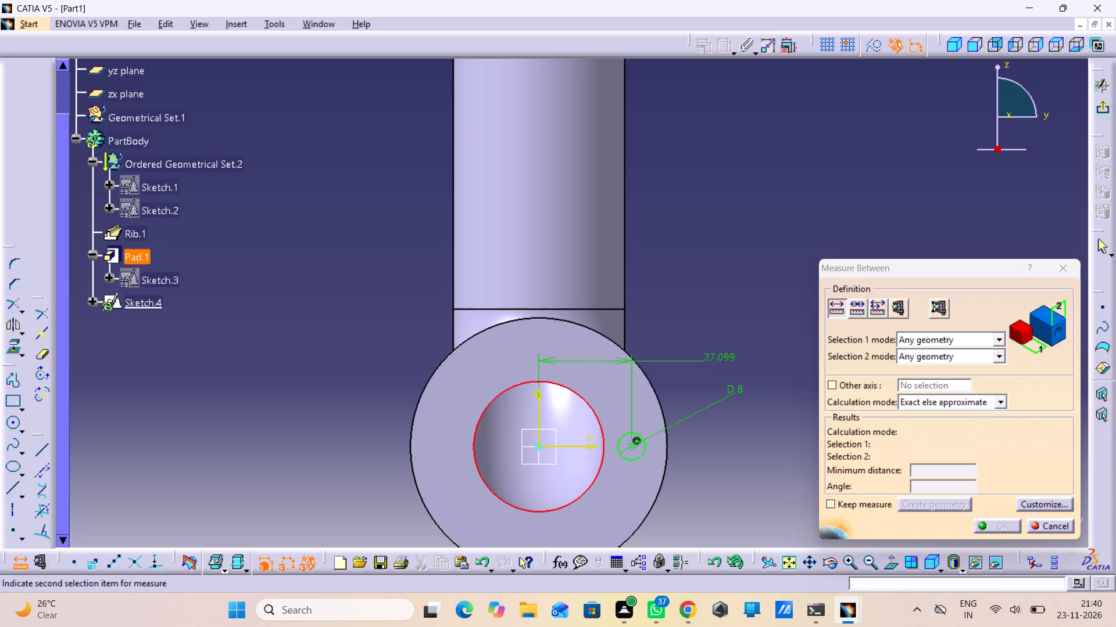
{"action": "left_click", "coordinate": [667, 443]}
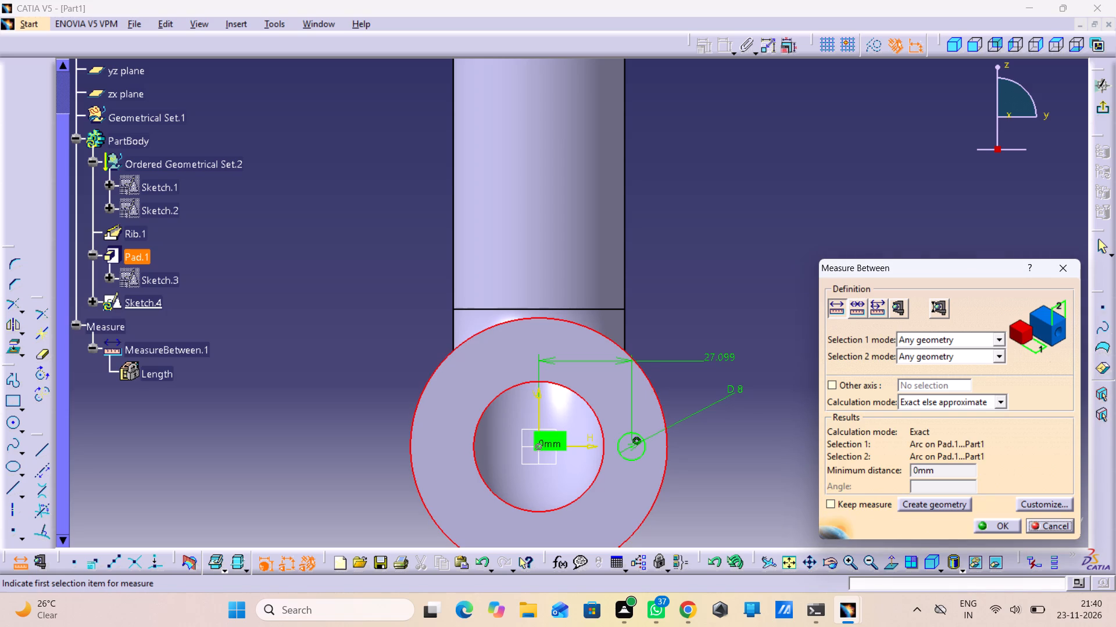
{"action": "left_click", "coordinate": [995, 524]}
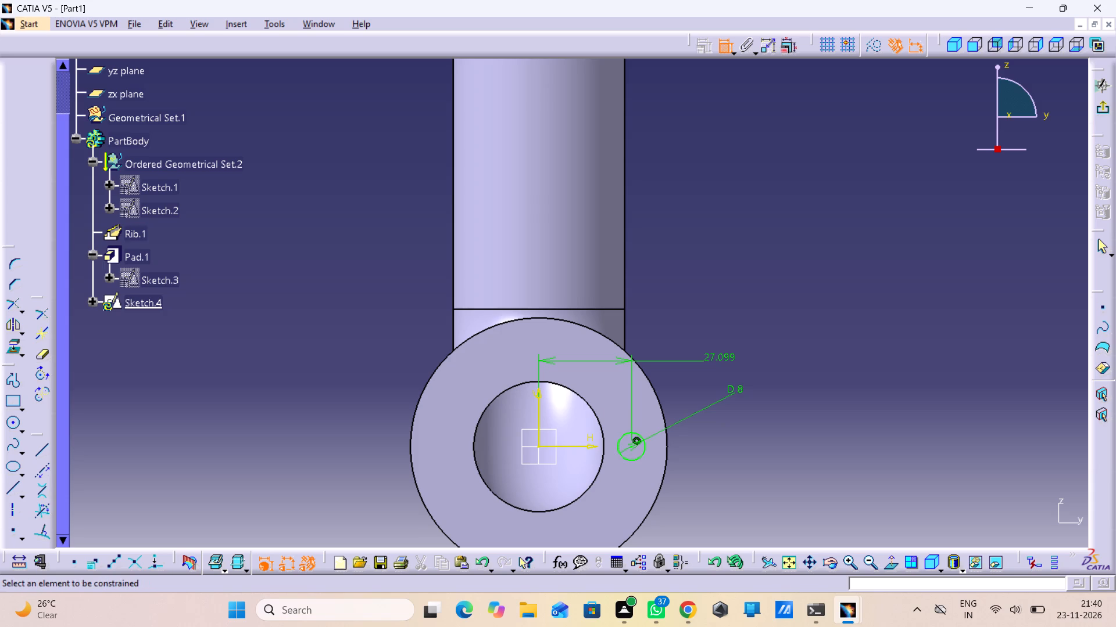
Sketch a horizontal line about 19.5 mm long along the horizontal axis, from near the bore edge through the small circle to the flange rim.
{"action": "left_click", "coordinate": [34, 456]}
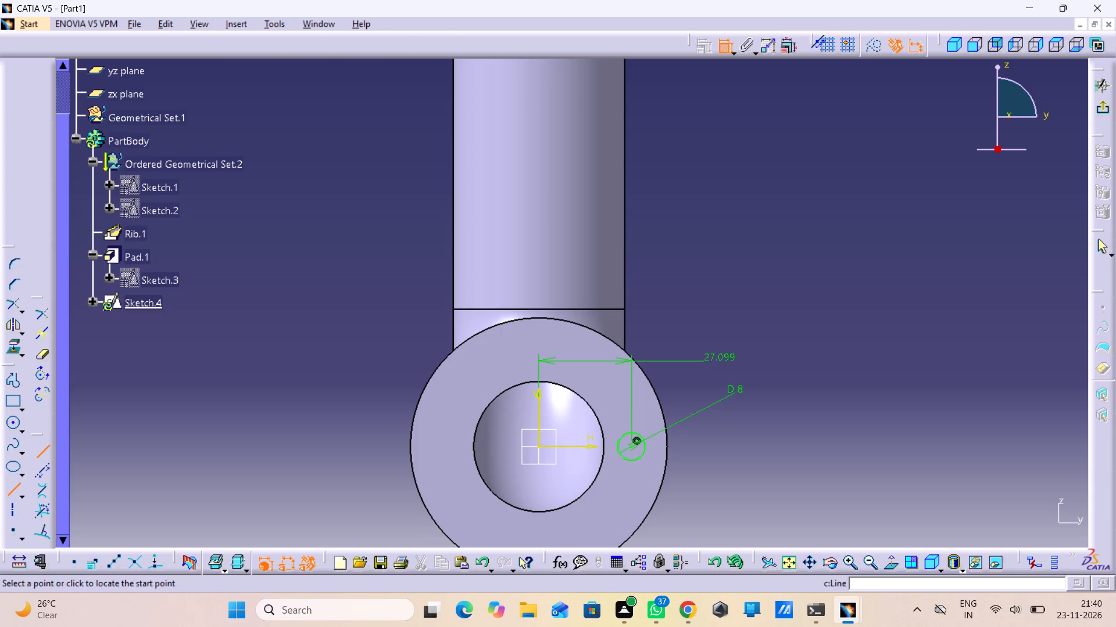
{"action": "left_click", "coordinate": [601, 447]}
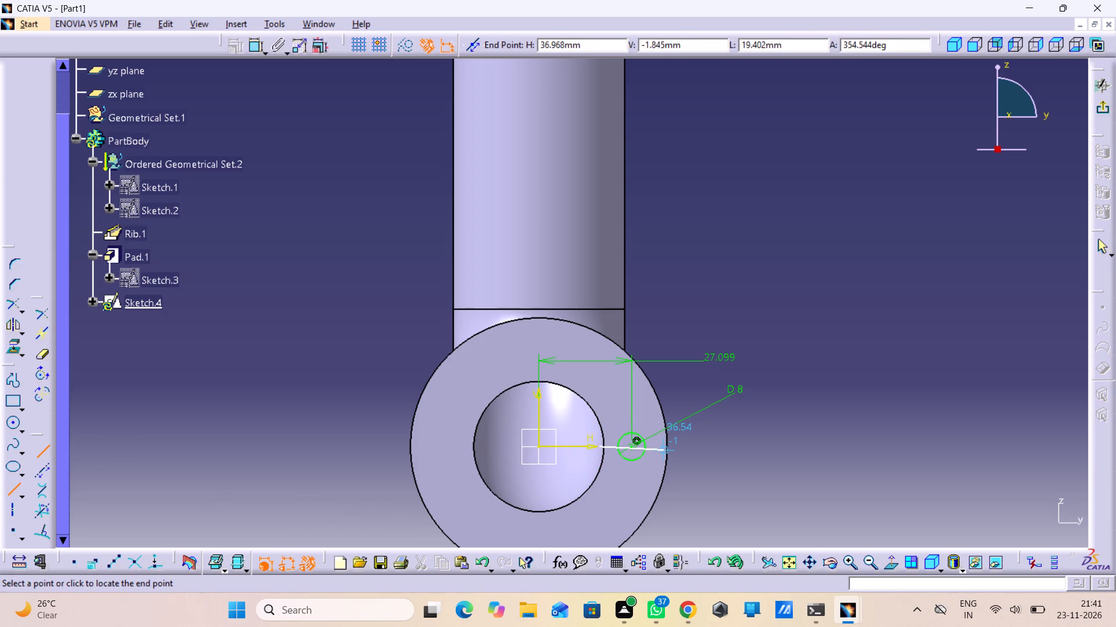
{"action": "left_click", "coordinate": [666, 449]}
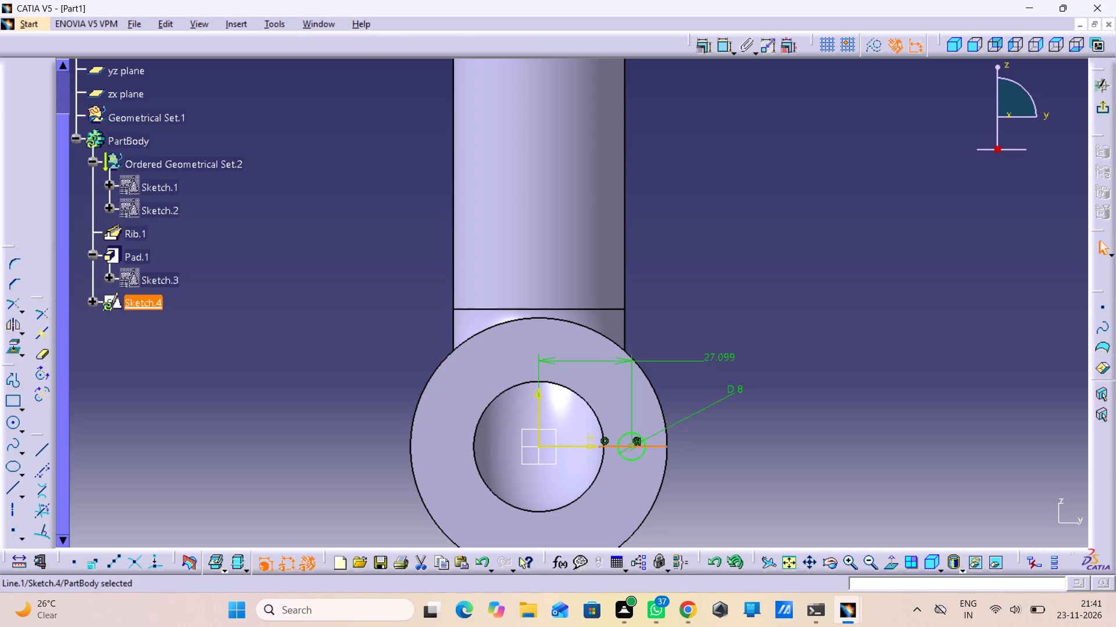
{"action": "left_click", "coordinate": [706, 449]}
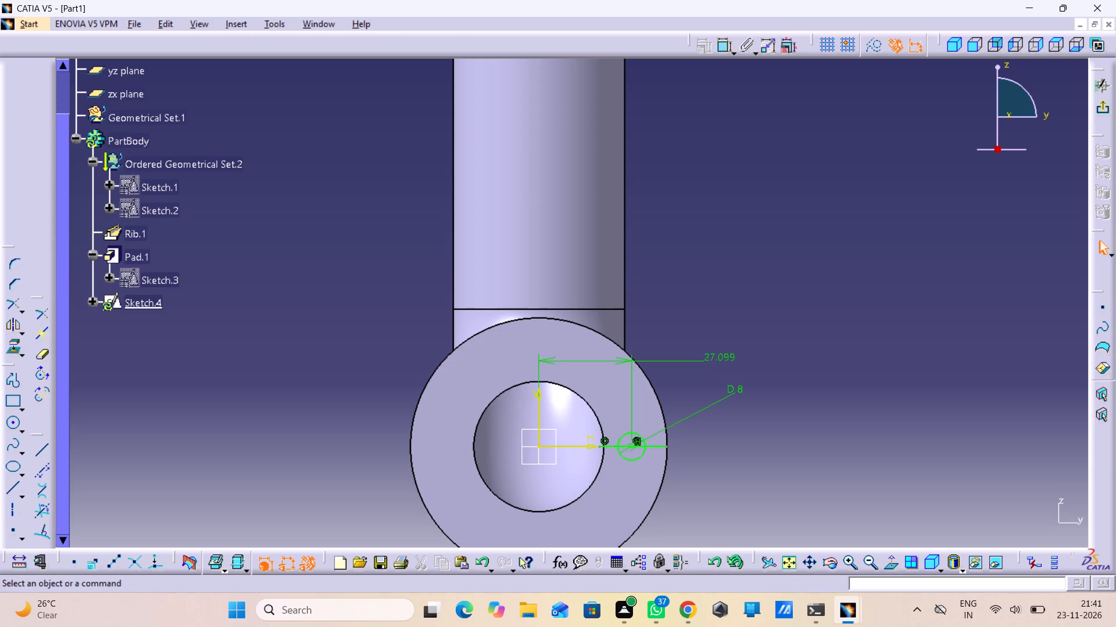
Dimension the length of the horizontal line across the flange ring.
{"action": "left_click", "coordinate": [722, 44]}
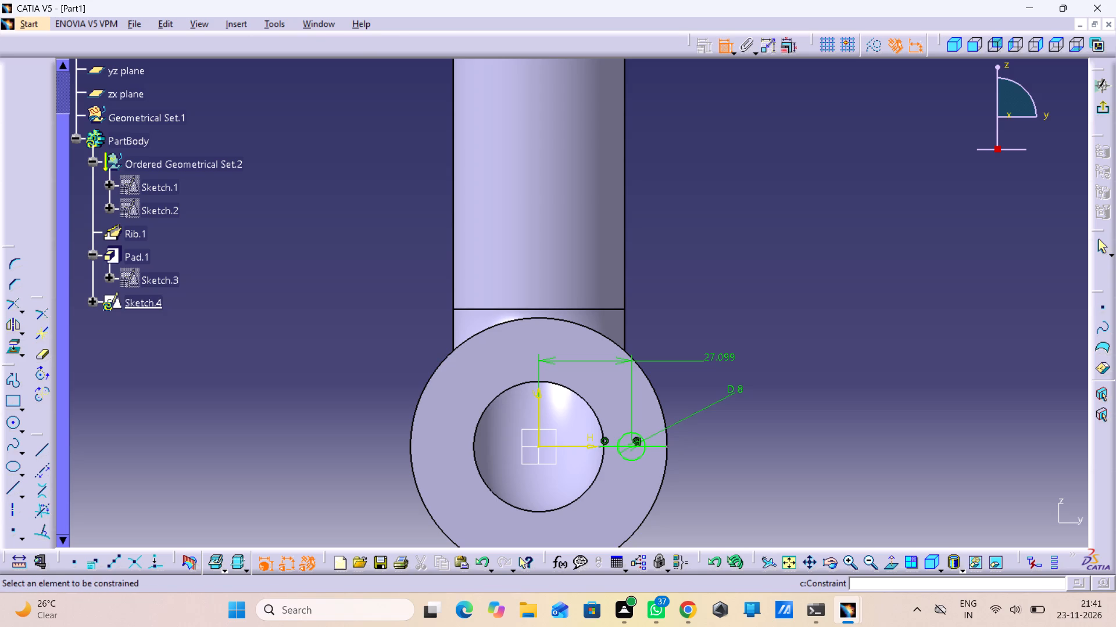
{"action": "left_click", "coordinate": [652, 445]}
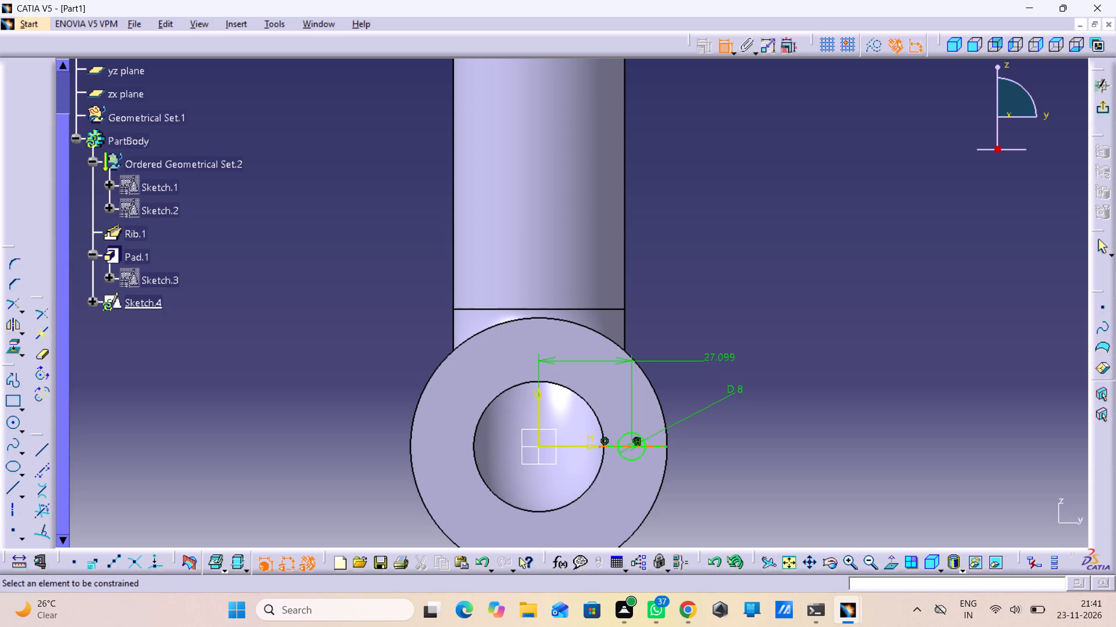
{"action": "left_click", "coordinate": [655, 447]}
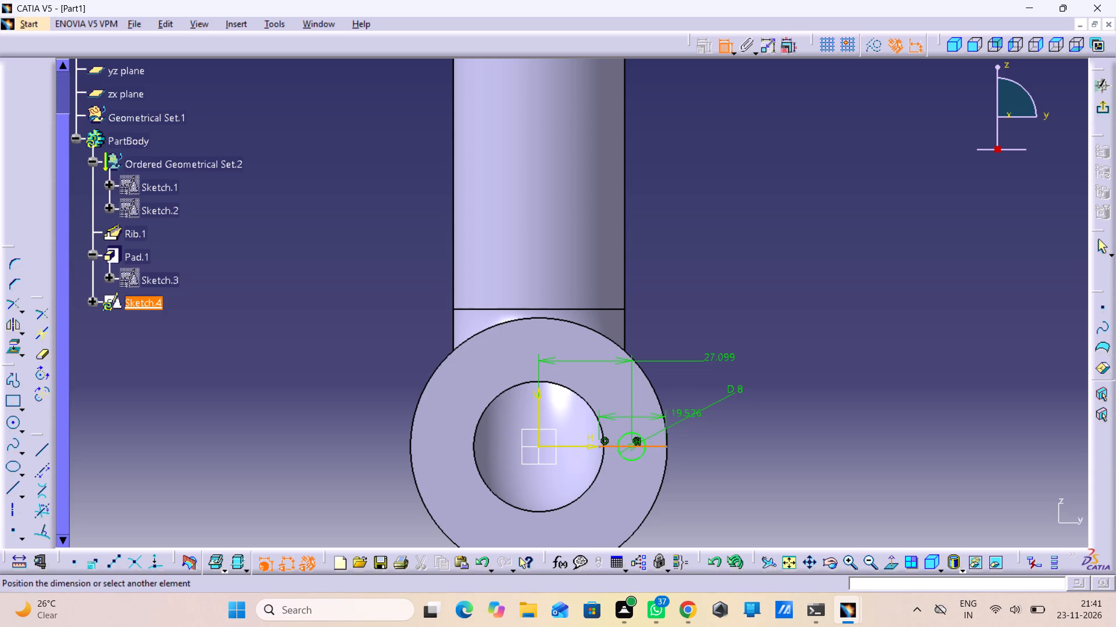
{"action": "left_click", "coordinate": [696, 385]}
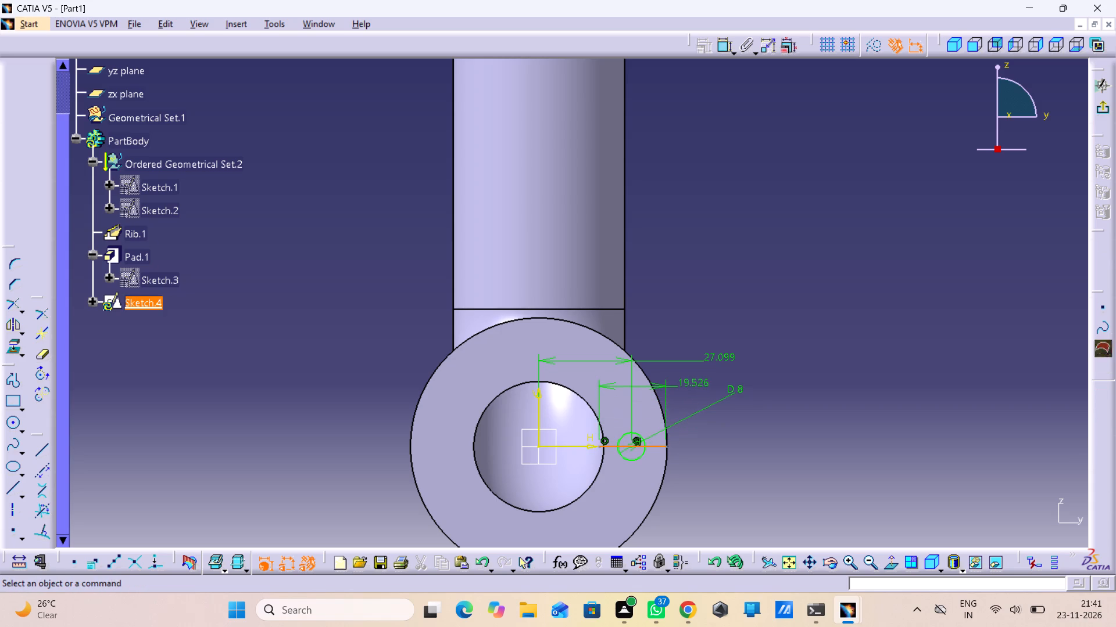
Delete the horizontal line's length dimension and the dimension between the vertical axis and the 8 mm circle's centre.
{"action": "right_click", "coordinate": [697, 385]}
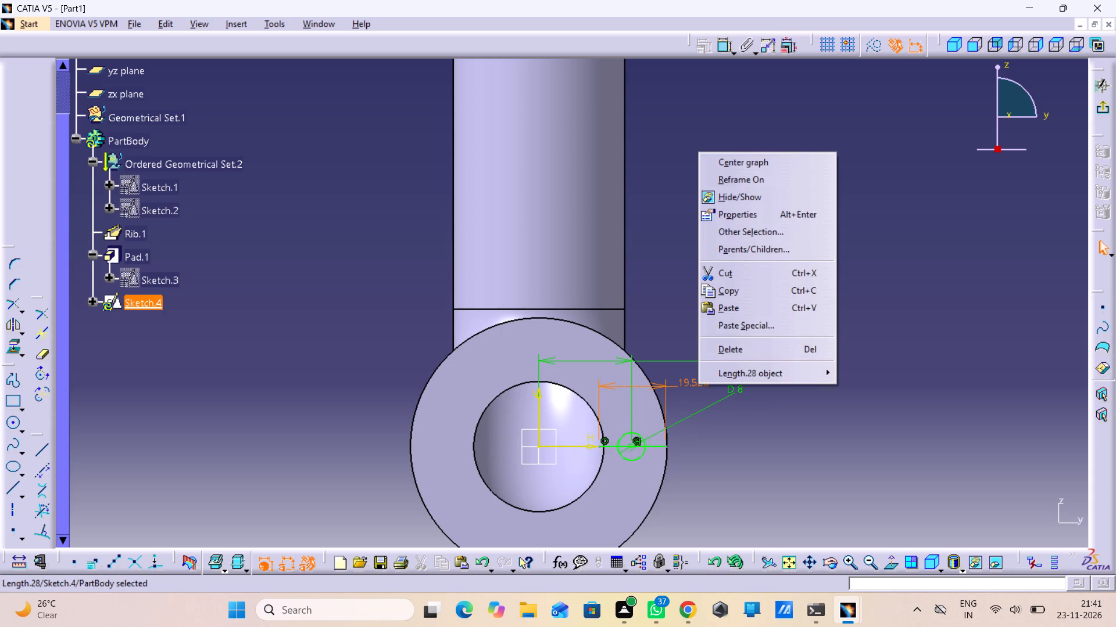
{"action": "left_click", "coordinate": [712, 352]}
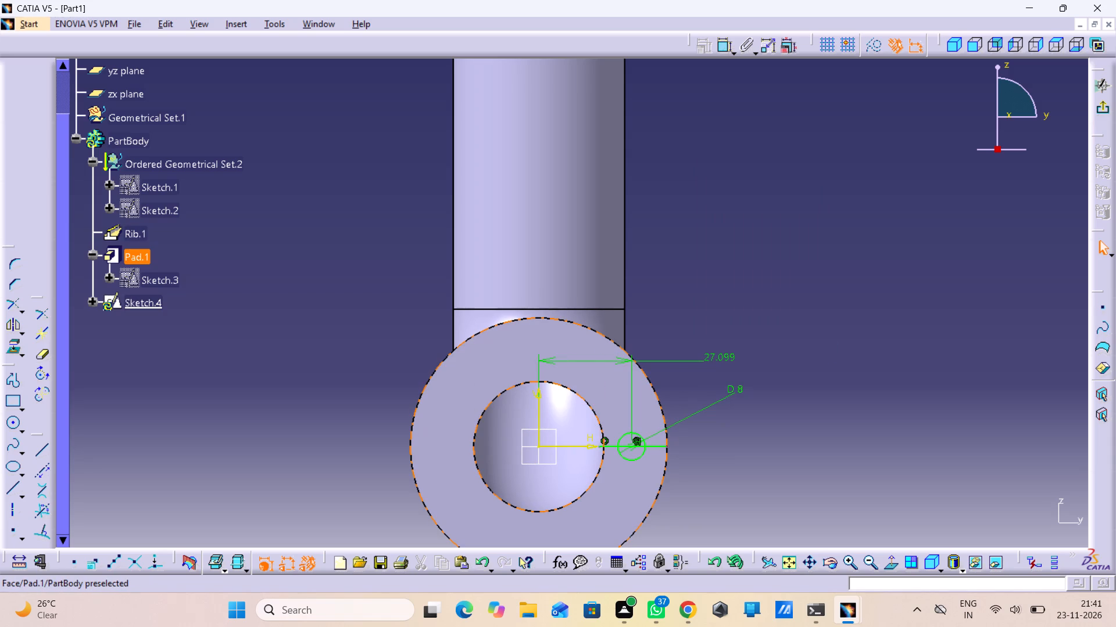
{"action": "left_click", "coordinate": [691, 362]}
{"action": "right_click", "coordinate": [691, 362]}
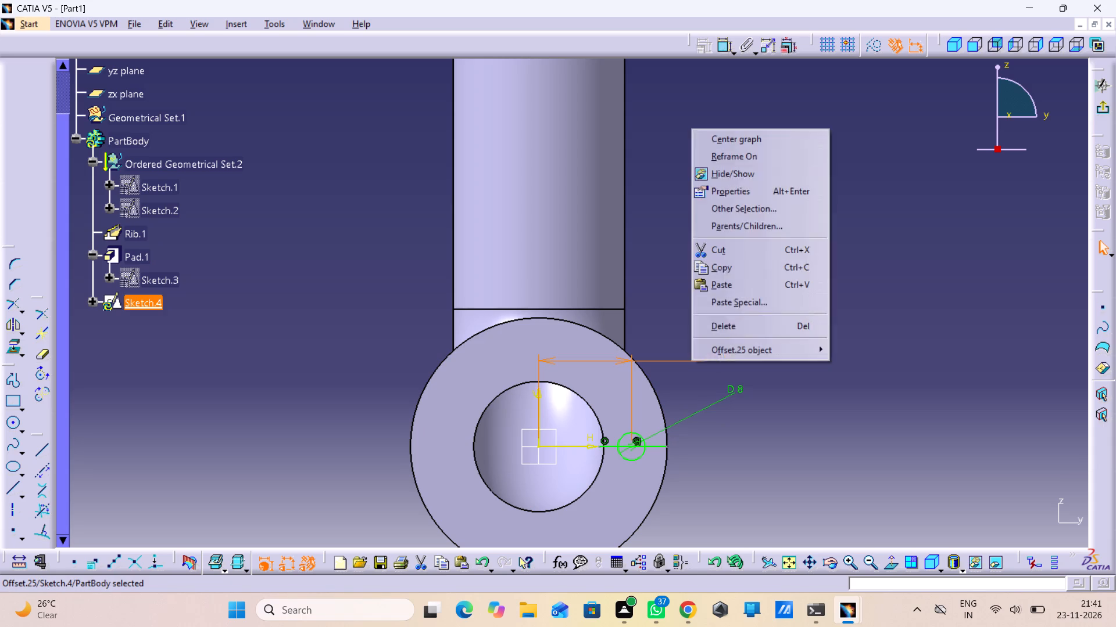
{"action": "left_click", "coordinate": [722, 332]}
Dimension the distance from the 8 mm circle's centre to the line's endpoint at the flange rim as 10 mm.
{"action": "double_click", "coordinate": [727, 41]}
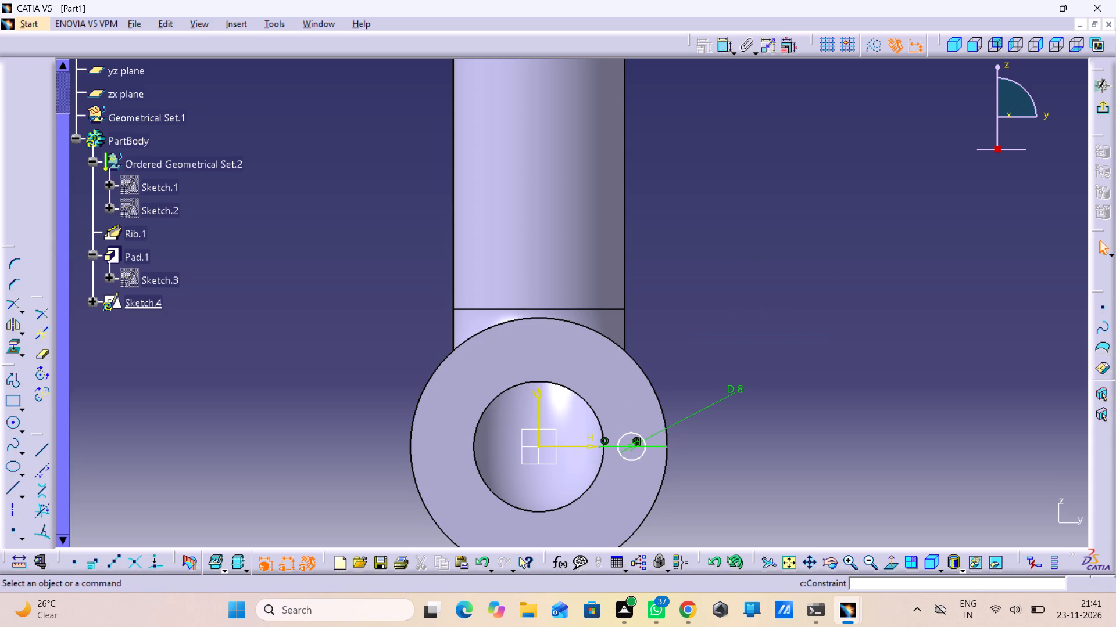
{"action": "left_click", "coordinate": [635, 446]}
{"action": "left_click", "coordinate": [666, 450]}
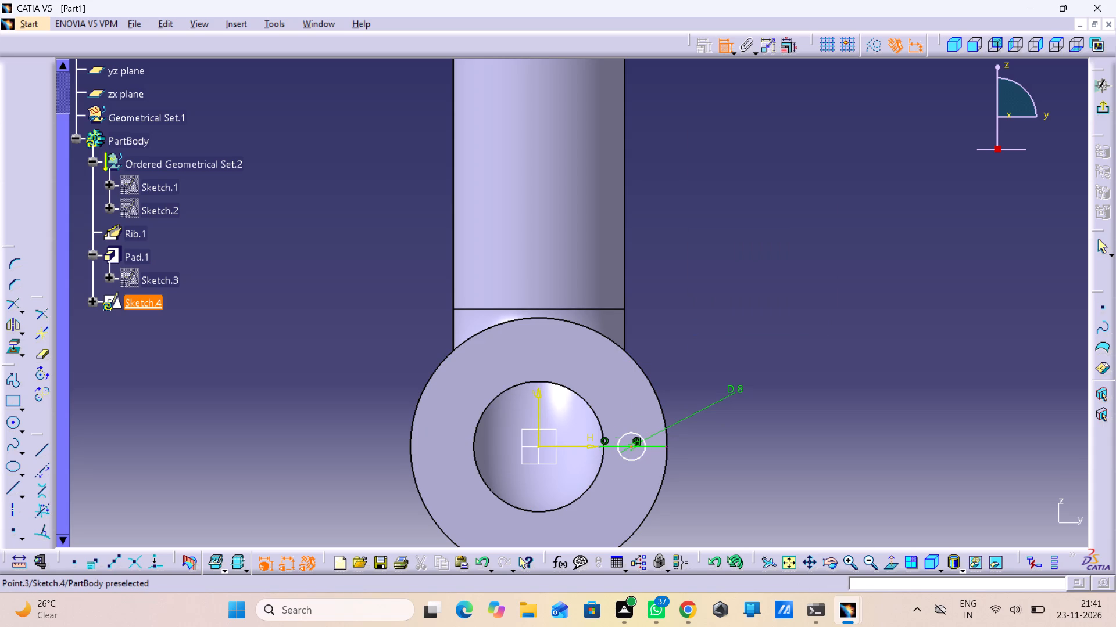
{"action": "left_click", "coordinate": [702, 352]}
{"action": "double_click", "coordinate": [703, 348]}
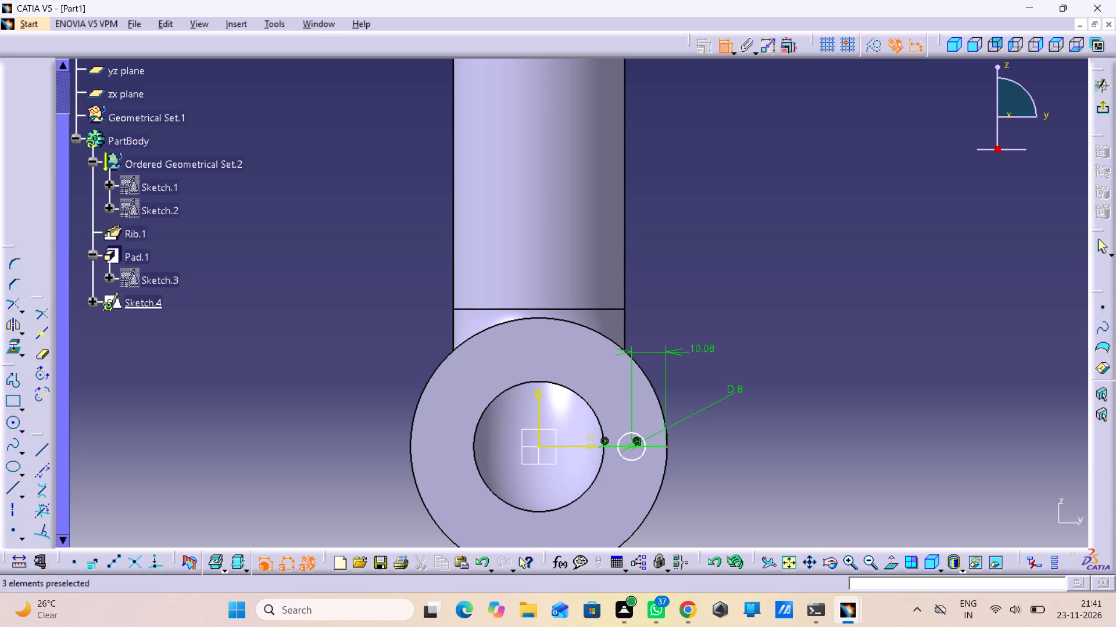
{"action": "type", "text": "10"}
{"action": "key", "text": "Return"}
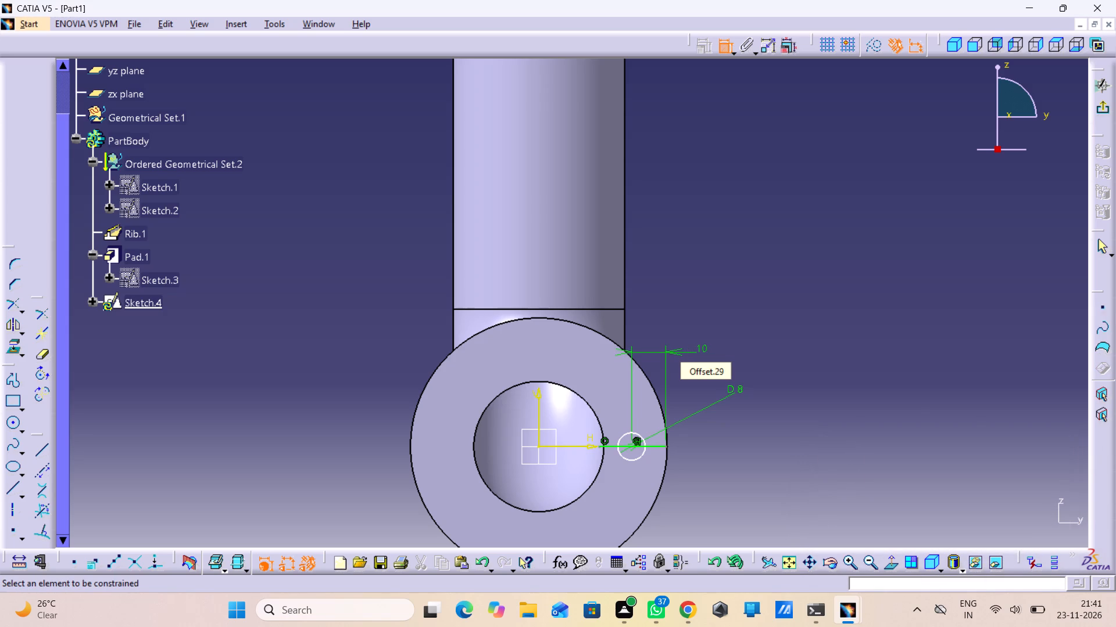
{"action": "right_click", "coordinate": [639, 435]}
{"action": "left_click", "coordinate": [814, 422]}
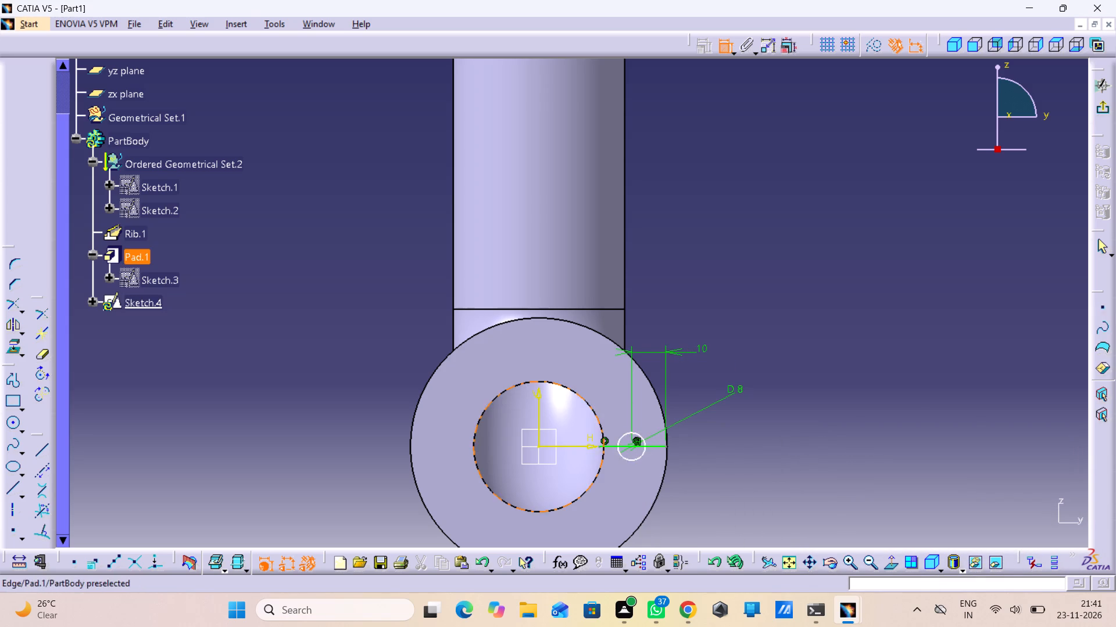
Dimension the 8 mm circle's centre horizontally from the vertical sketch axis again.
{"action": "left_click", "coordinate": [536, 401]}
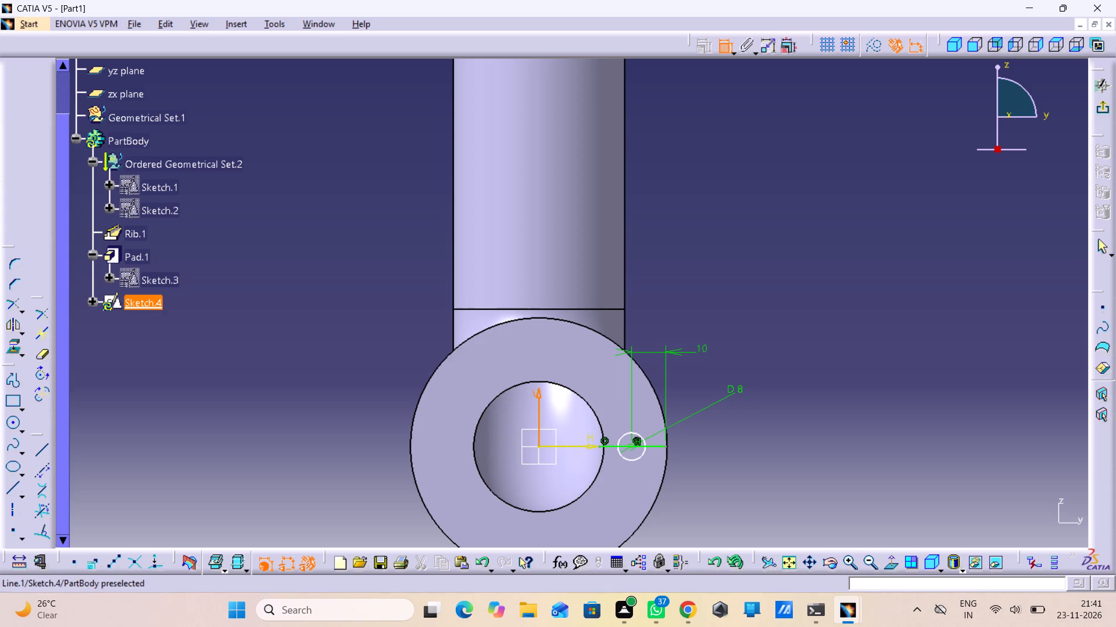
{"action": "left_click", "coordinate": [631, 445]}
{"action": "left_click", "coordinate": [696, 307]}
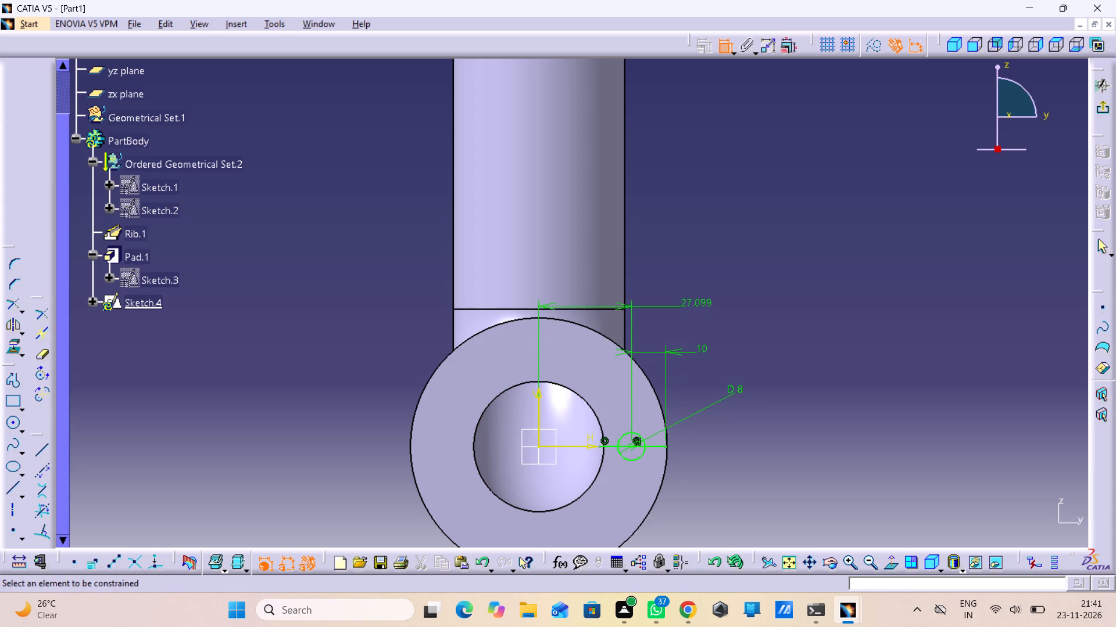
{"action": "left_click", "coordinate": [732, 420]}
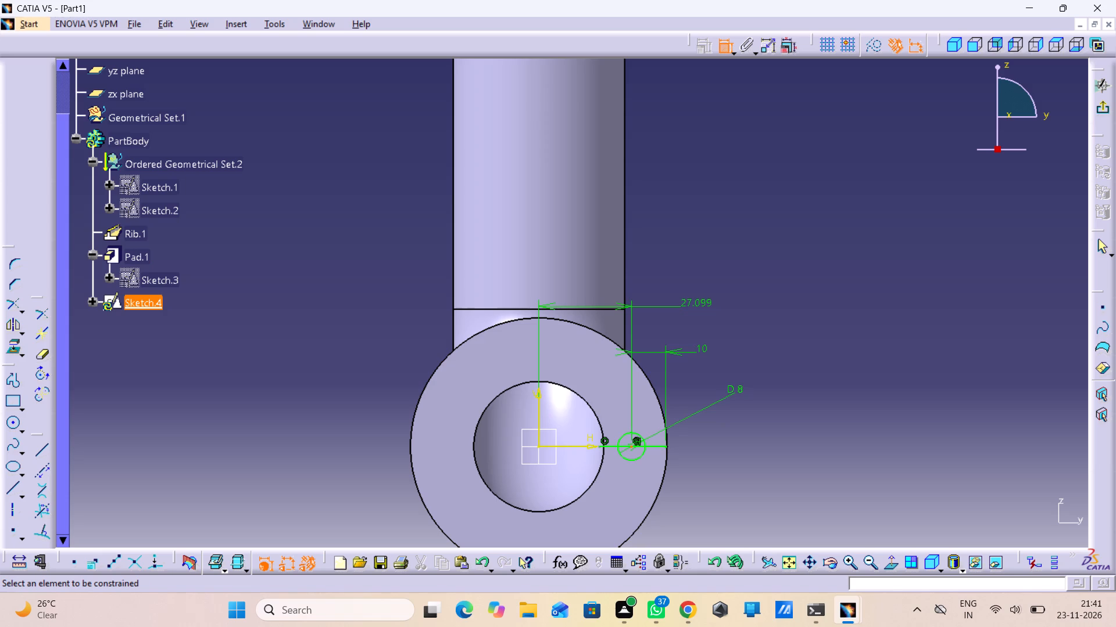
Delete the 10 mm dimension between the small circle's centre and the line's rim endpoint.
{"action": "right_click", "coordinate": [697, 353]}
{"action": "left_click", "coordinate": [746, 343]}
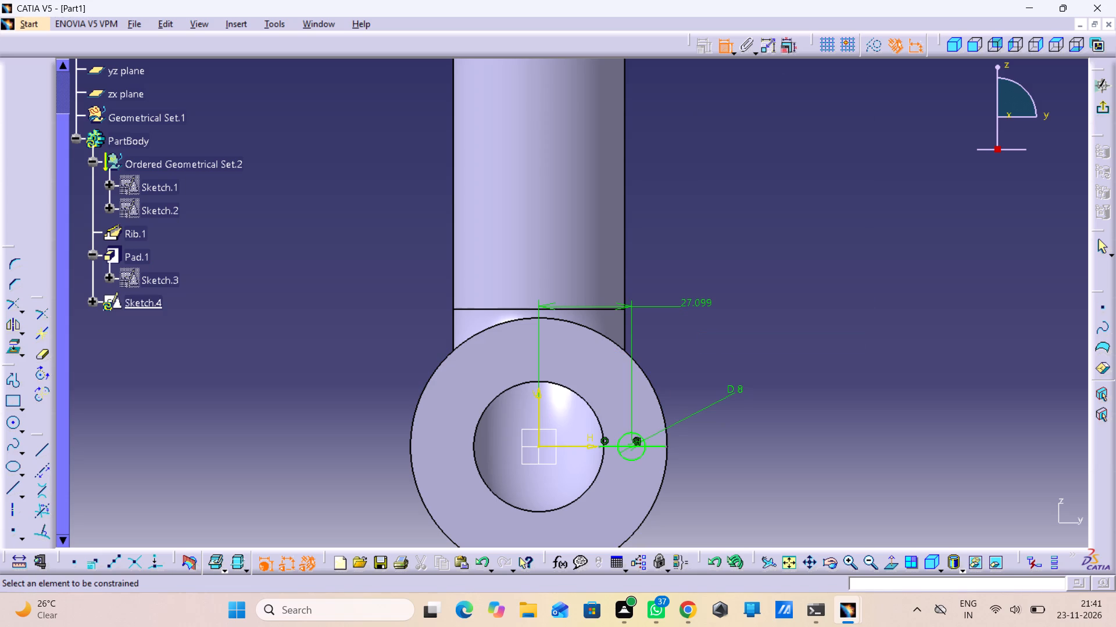
Dimension the distance from the 8 mm circle's centre to the flange's inner bore edge.
{"action": "left_click", "coordinate": [633, 447]}
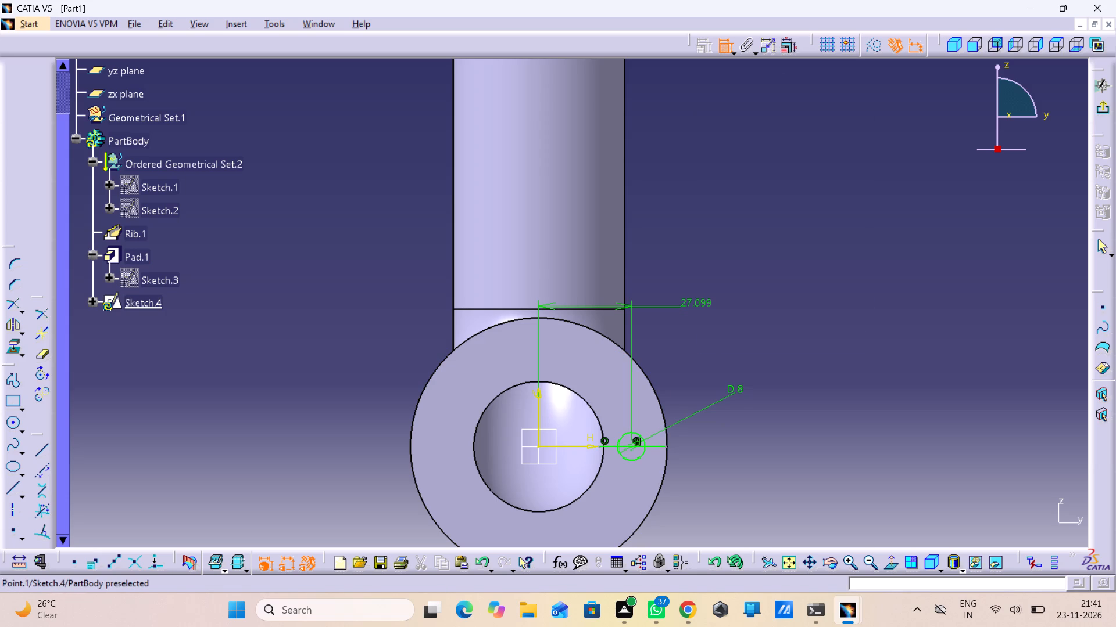
{"action": "left_click", "coordinate": [604, 466]}
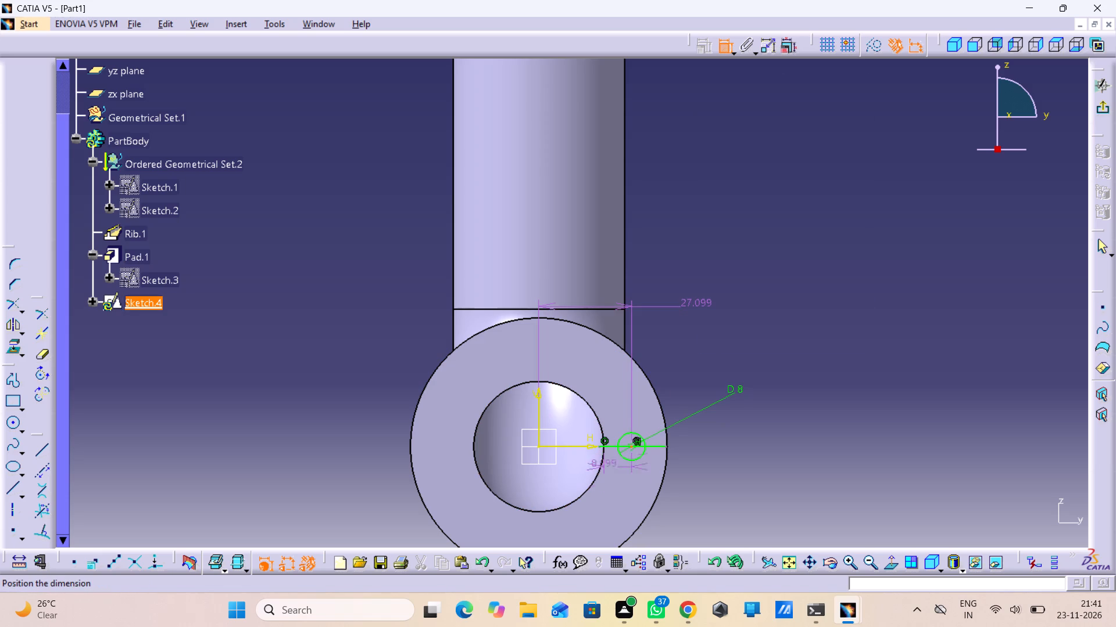
{"action": "left_click", "coordinate": [697, 367]}
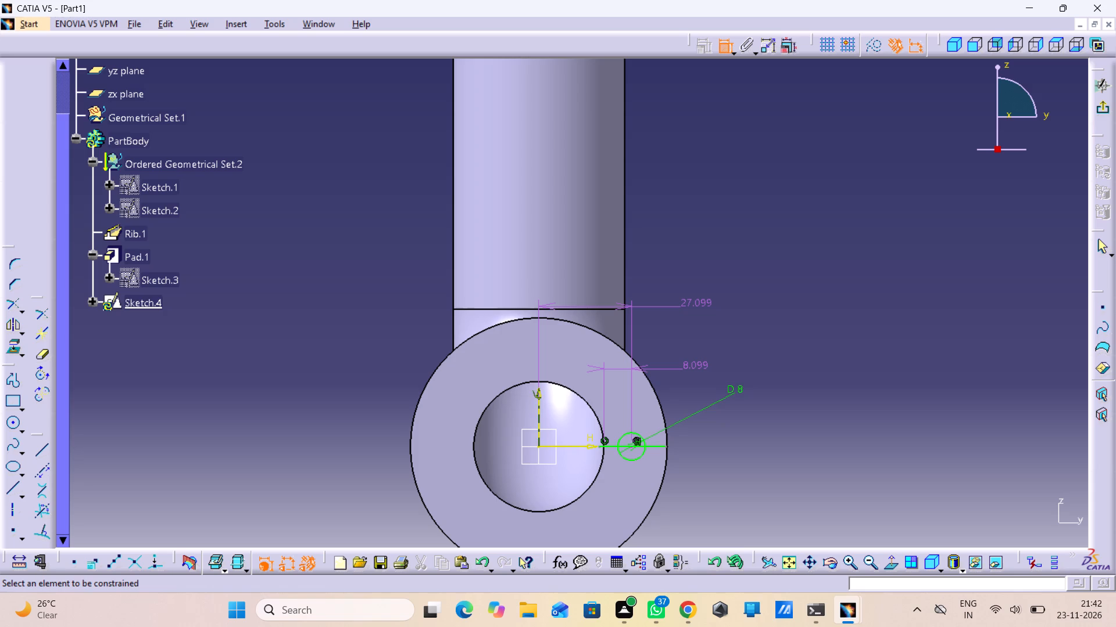
Delete the horizontal dimension between the vertical sketch axis and the 8 mm circle's centre.
{"action": "right_click", "coordinate": [699, 305]}
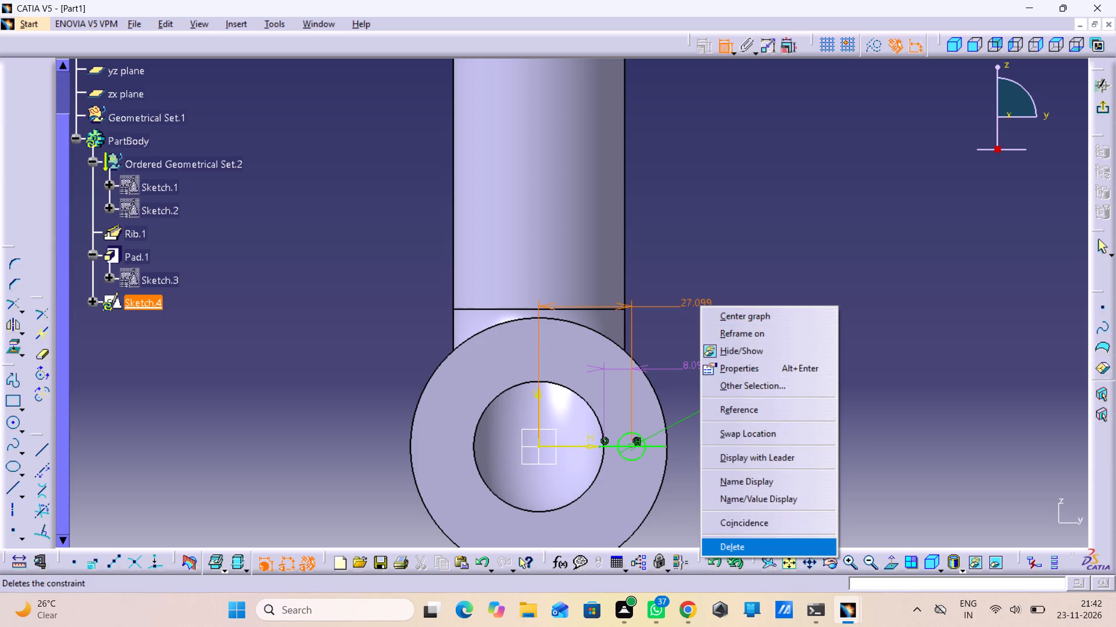
{"action": "left_click", "coordinate": [752, 542]}
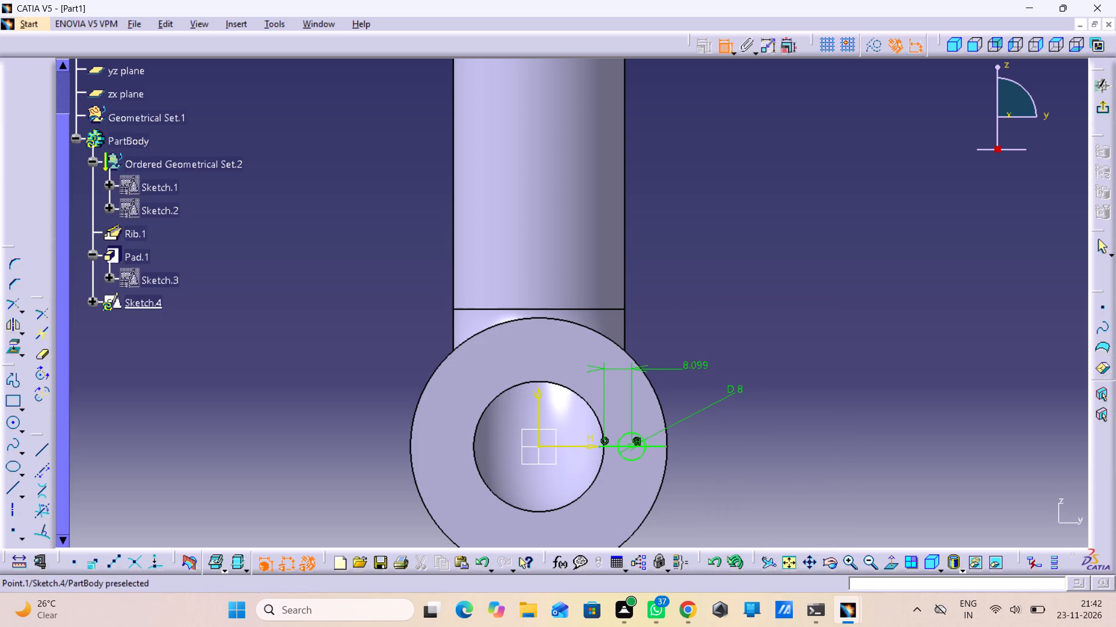
Set the distance from the 8 mm circle's centre to the flange's inner bore edge to 10 mm.
{"action": "double_click", "coordinate": [691, 358]}
{"action": "type", "text": "10"}
{"action": "key", "text": "Return"}
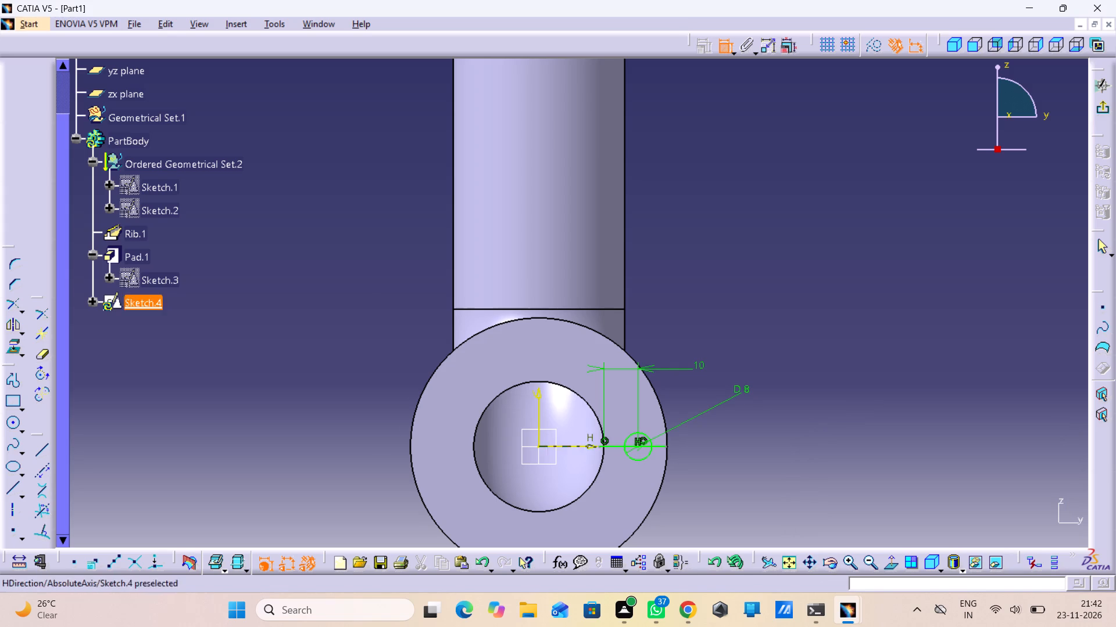
{"action": "left_click", "coordinate": [759, 226]}
{"action": "left_click", "coordinate": [718, 44]}
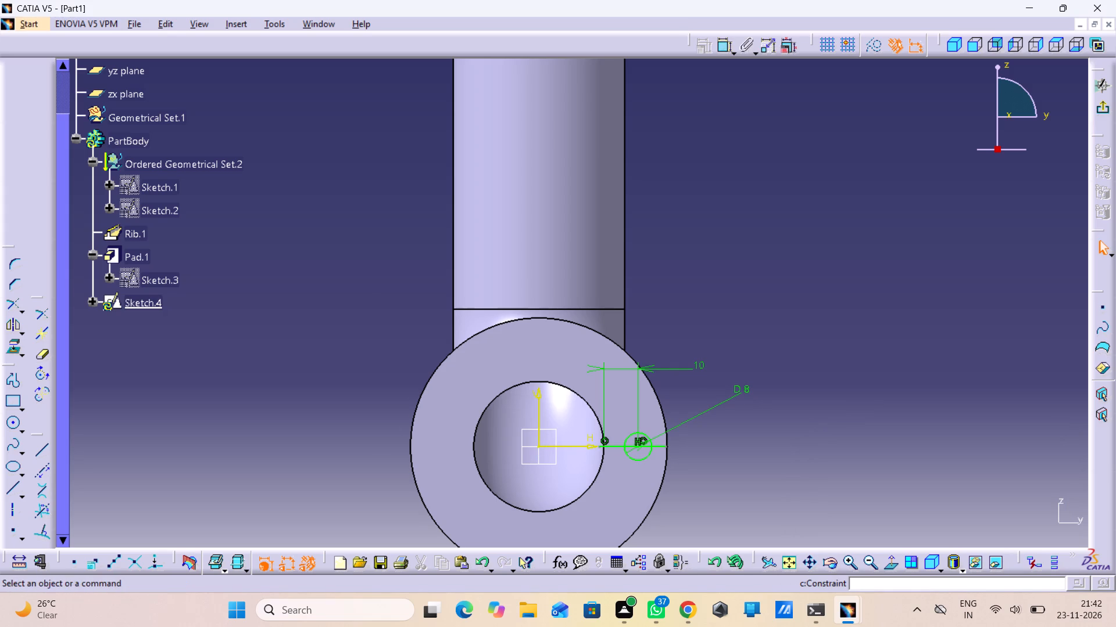
Delete the horizontal helper line running across the flange face through the 8 mm circle, and exit the sketch.
{"action": "right_click", "coordinate": [610, 446]}
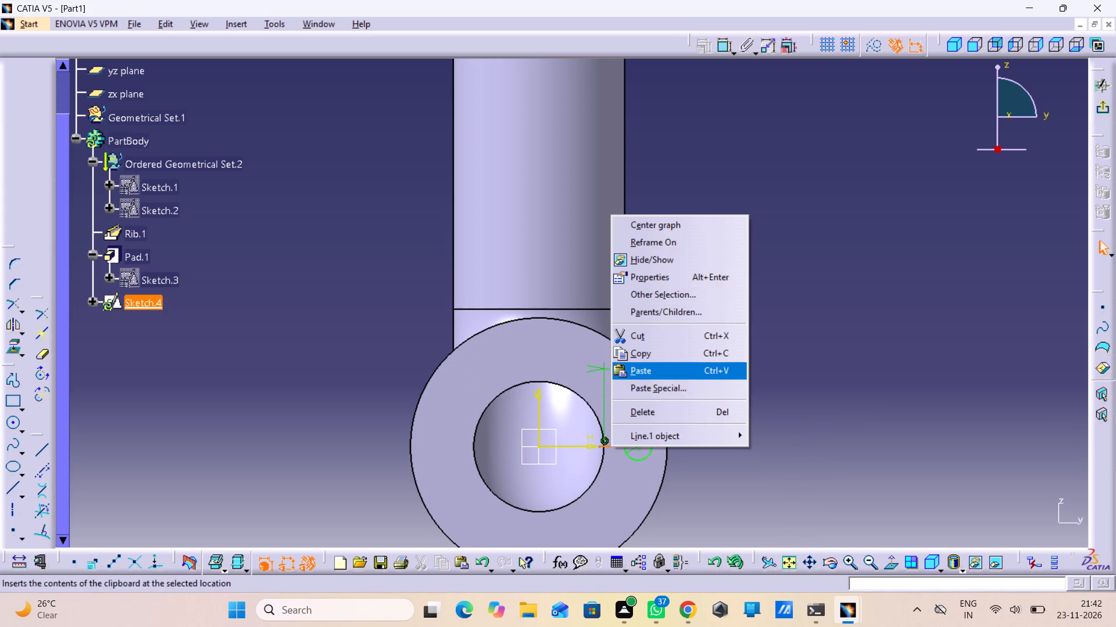
{"action": "left_click", "coordinate": [674, 420]}
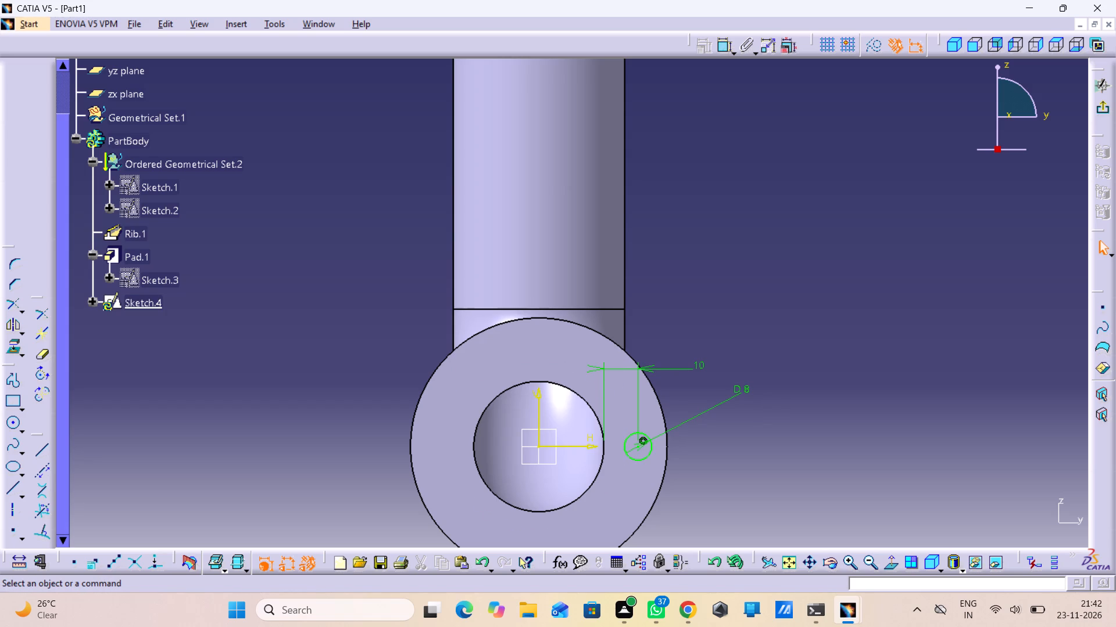
{"action": "left_click", "coordinate": [1104, 110]}
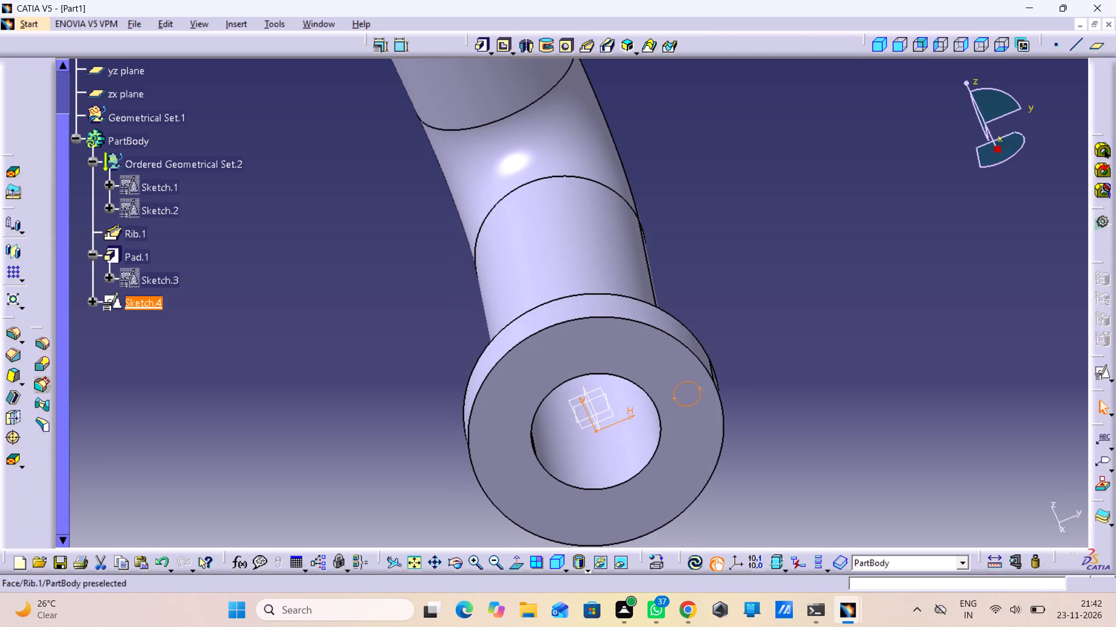
Cut the 8 mm circle sketch through the flange as a pocket 15 mm deep.
{"action": "left_click", "coordinate": [507, 45]}
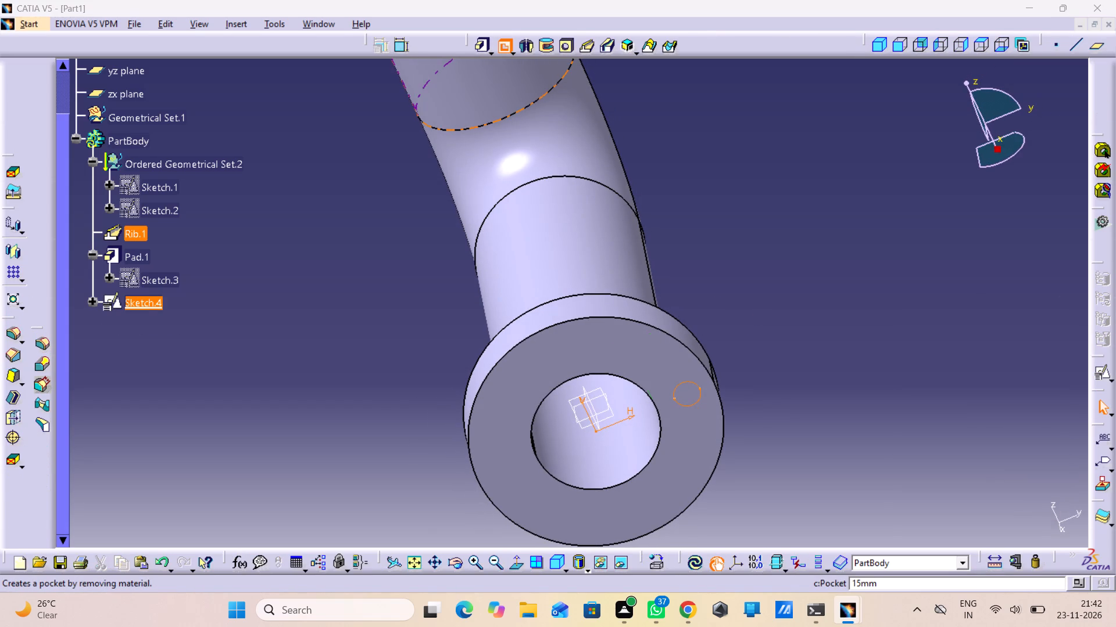
{"action": "middle_click_drag", "start_coordinate": [778, 358], "coordinate": [627, 464]}
{"action": "right_click_drag", "start_coordinate": [778, 358], "coordinate": [627, 464]}
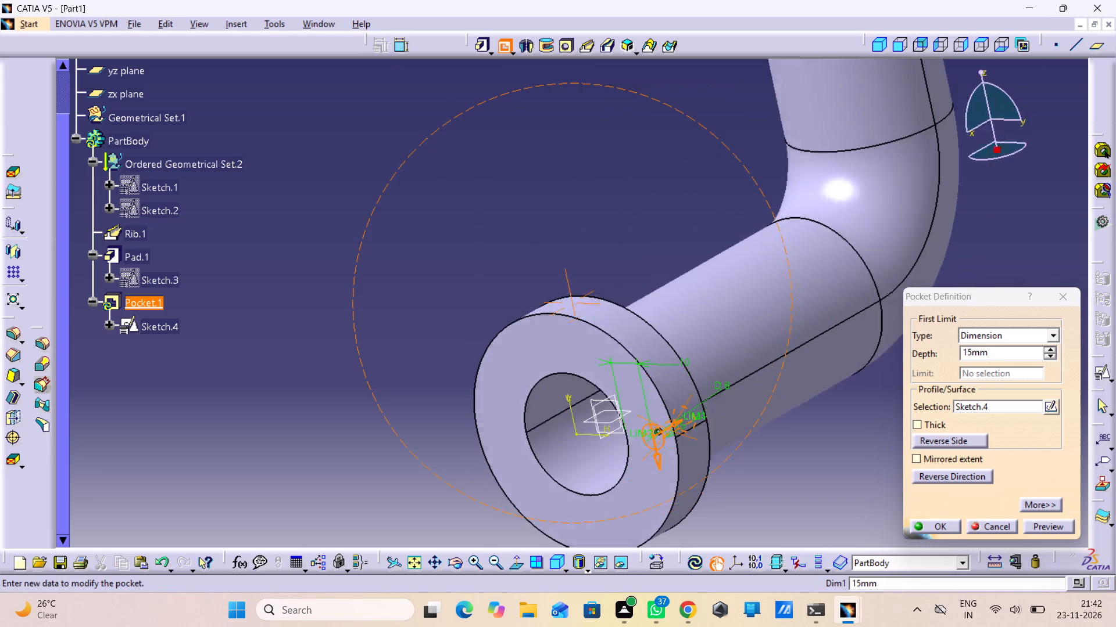
{"action": "right_click_drag", "start_coordinate": [627, 464], "coordinate": [586, 486]}
{"action": "middle_click_drag", "start_coordinate": [627, 464], "coordinate": [586, 486]}
{"action": "left_click", "coordinate": [1053, 524]}
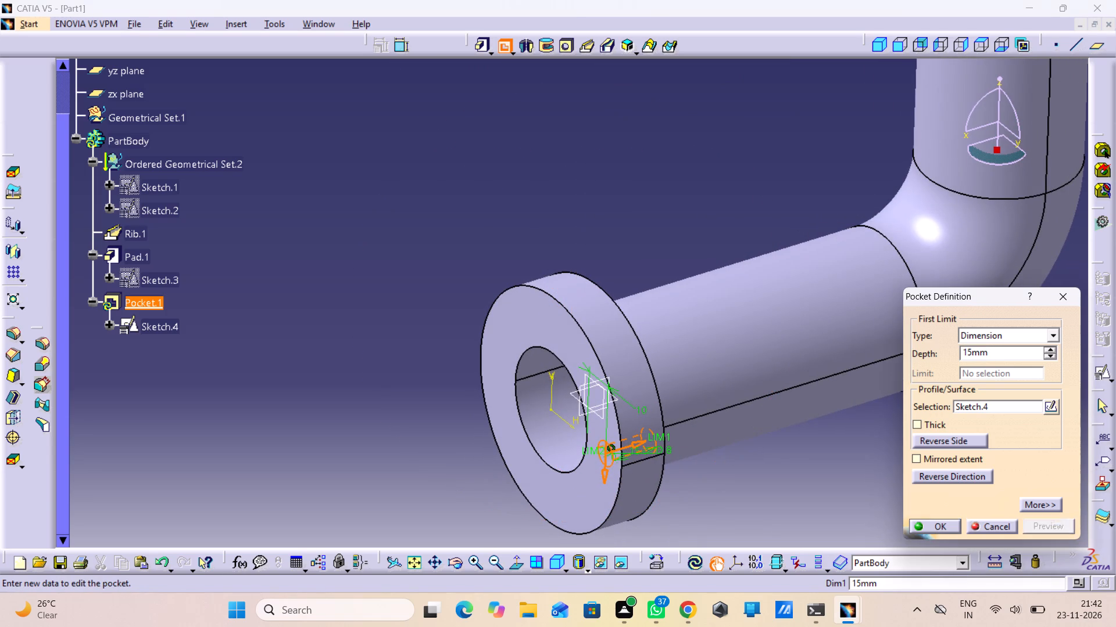
{"action": "middle_click_drag", "start_coordinate": [772, 478], "coordinate": [433, 308]}
{"action": "right_click_drag", "start_coordinate": [758, 478], "coordinate": [433, 308]}
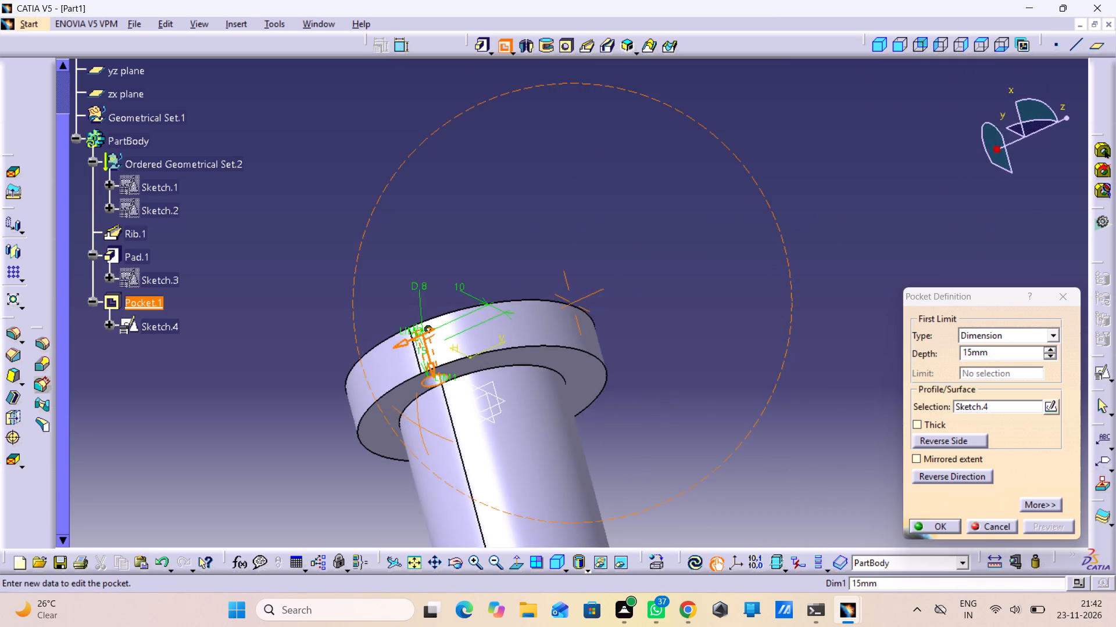
{"action": "right_click_drag", "start_coordinate": [433, 308], "coordinate": [740, 327]}
{"action": "middle_click_drag", "start_coordinate": [433, 308], "coordinate": [740, 327]}
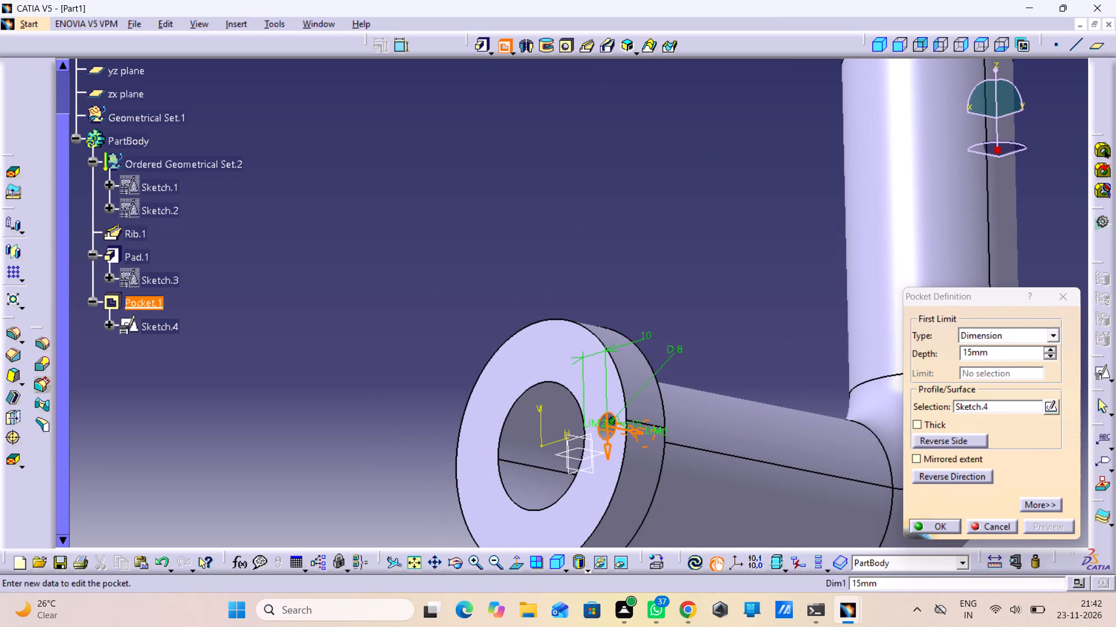
{"action": "left_click", "coordinate": [944, 523]}
Pattern the 8 mm hole circularly as a complete crown of 6 instances, using the flange's front face as reference.
{"action": "left_click", "coordinate": [623, 257]}
{"action": "middle_click_drag", "start_coordinate": [611, 245], "coordinate": [643, 365]}
{"action": "right_click_drag", "start_coordinate": [609, 243], "coordinate": [644, 366]}
{"action": "left_click", "coordinate": [591, 453]}
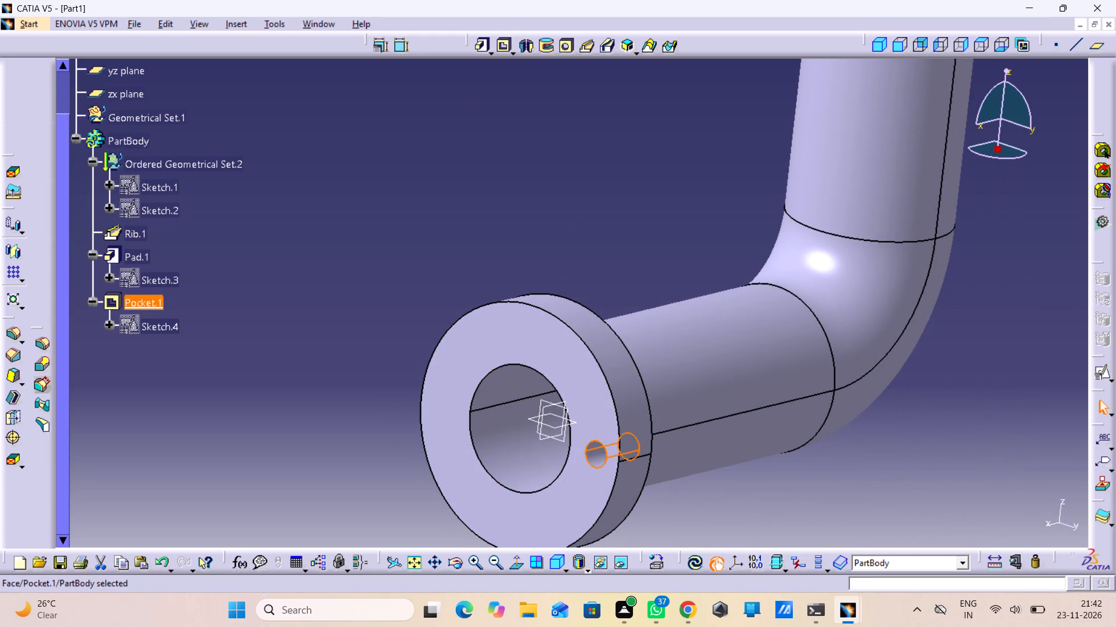
{"action": "left_click", "coordinate": [22, 279]}
{"action": "left_click", "coordinate": [61, 290]}
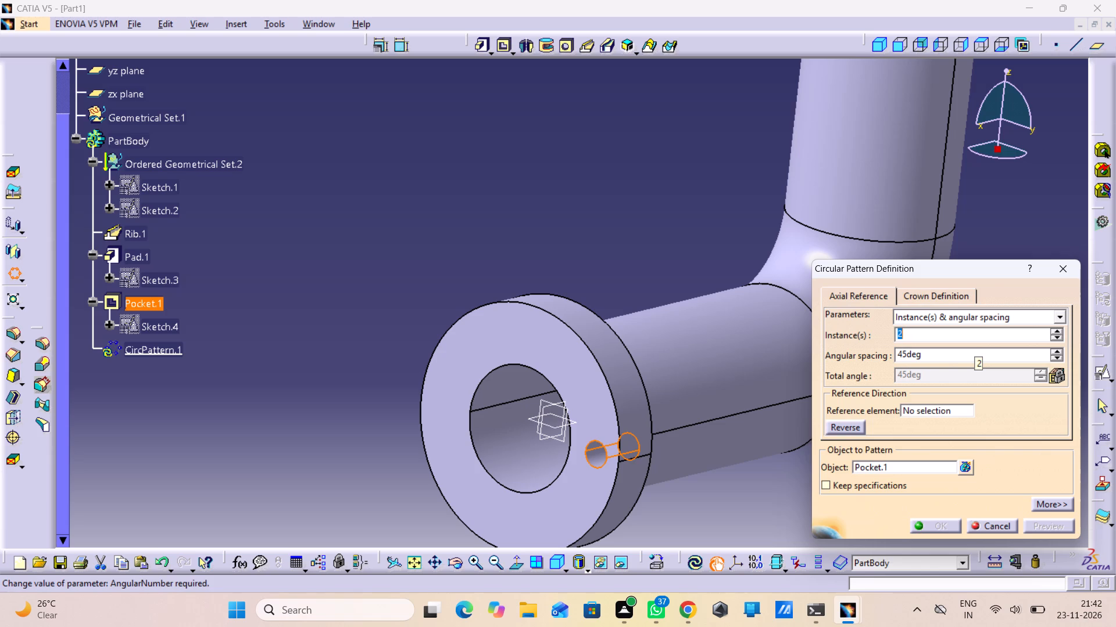
{"action": "key", "text": "6"}
{"action": "left_click", "coordinate": [970, 319]}
{"action": "left_click", "coordinate": [968, 364]}
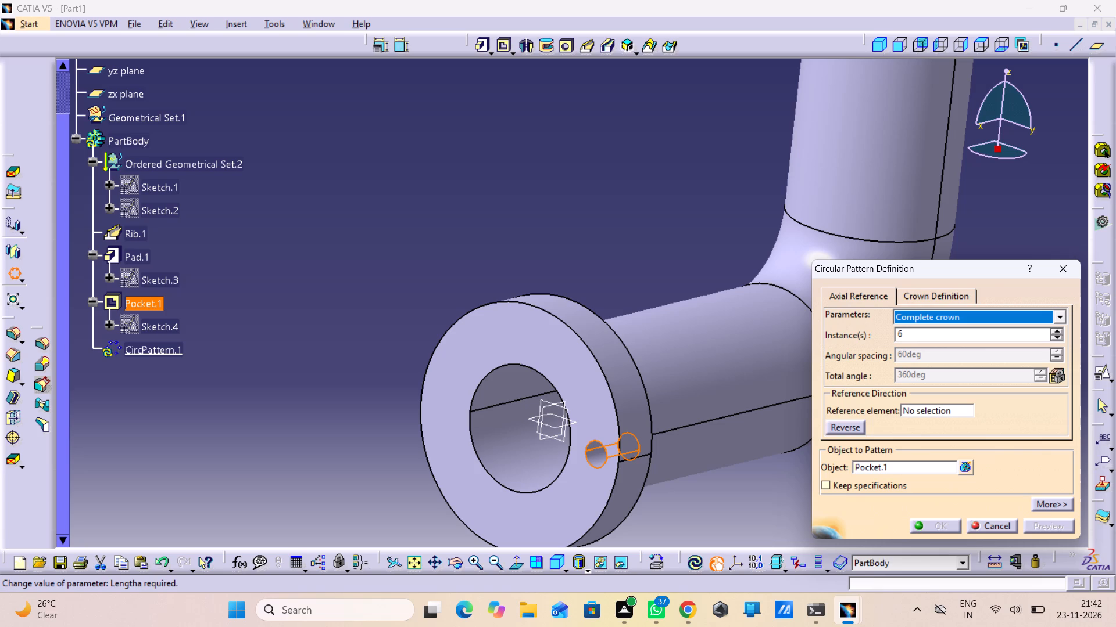
{"action": "left_click", "coordinate": [933, 405]}
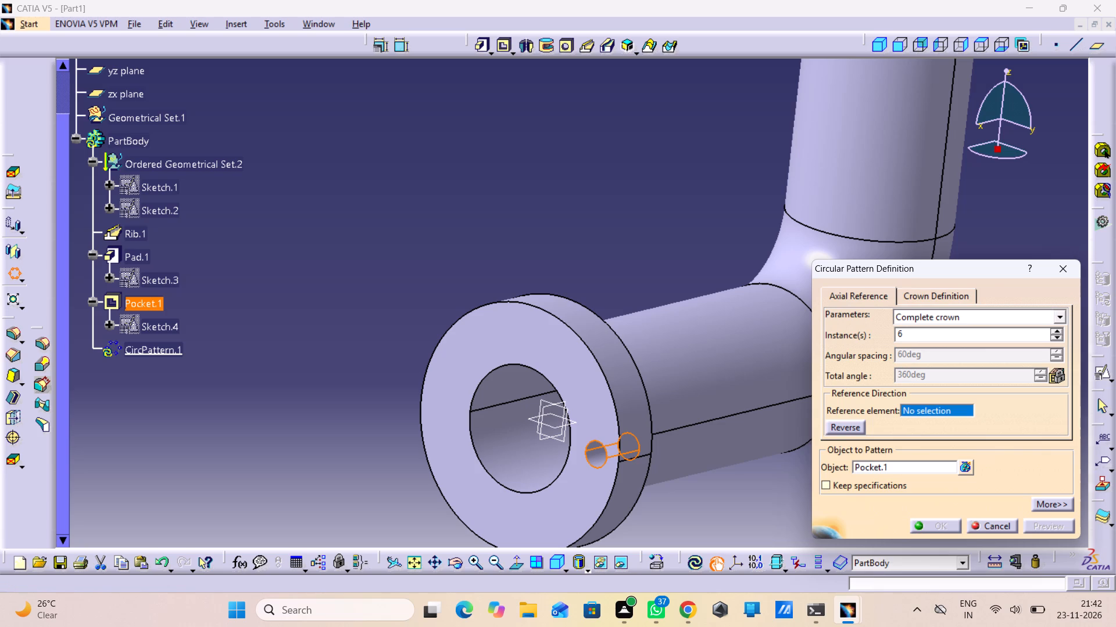
{"action": "left_click", "coordinate": [600, 407]}
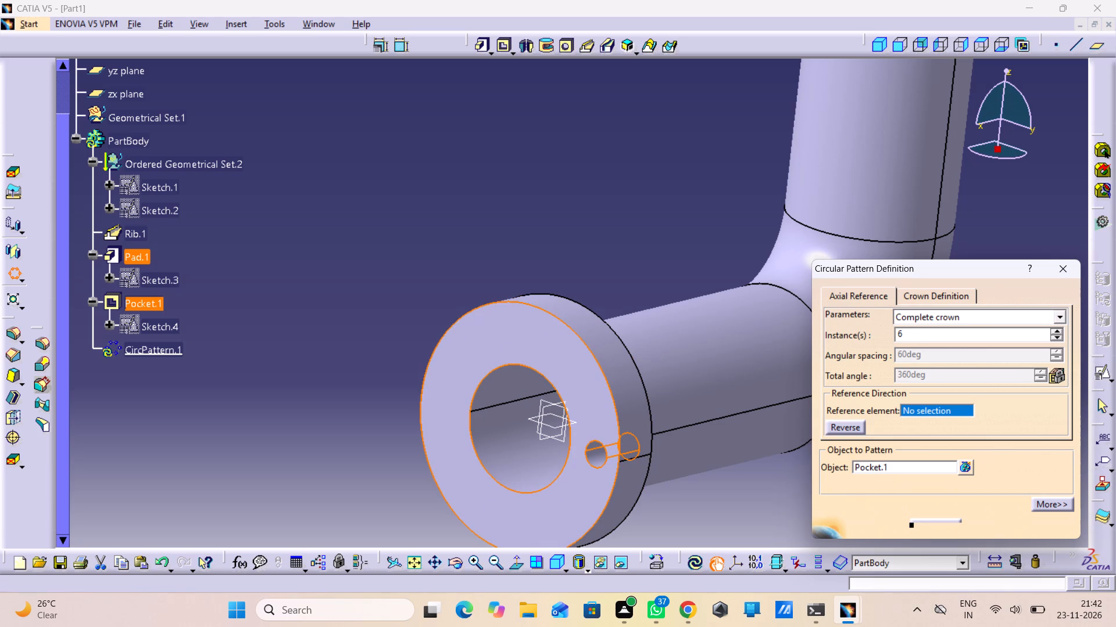
{"action": "left_click", "coordinate": [1041, 521]}
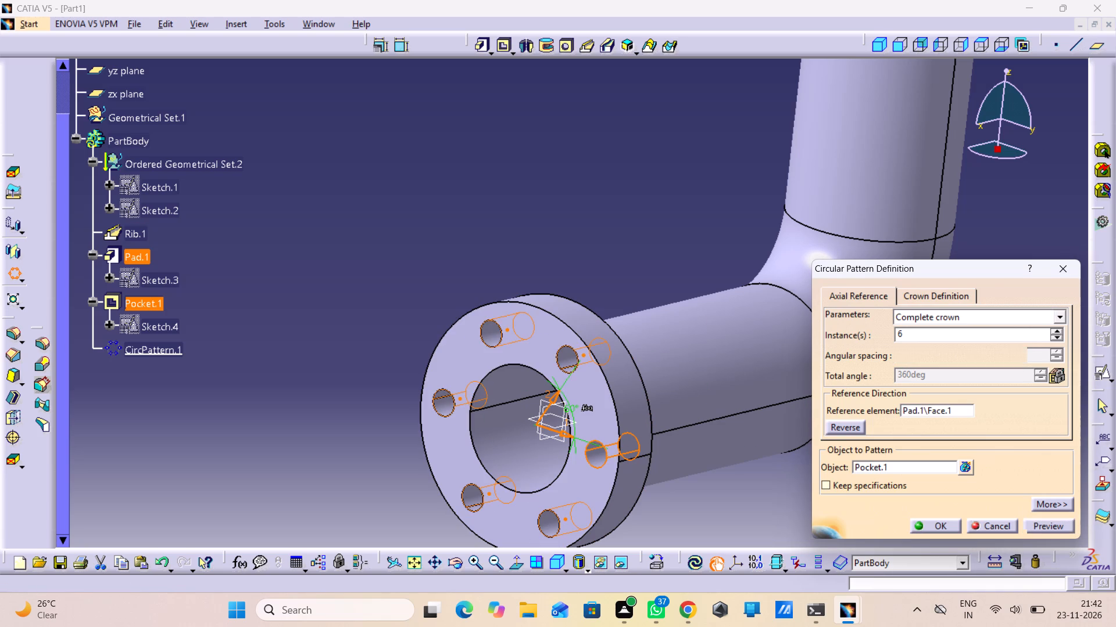
{"action": "left_click", "coordinate": [928, 522]}
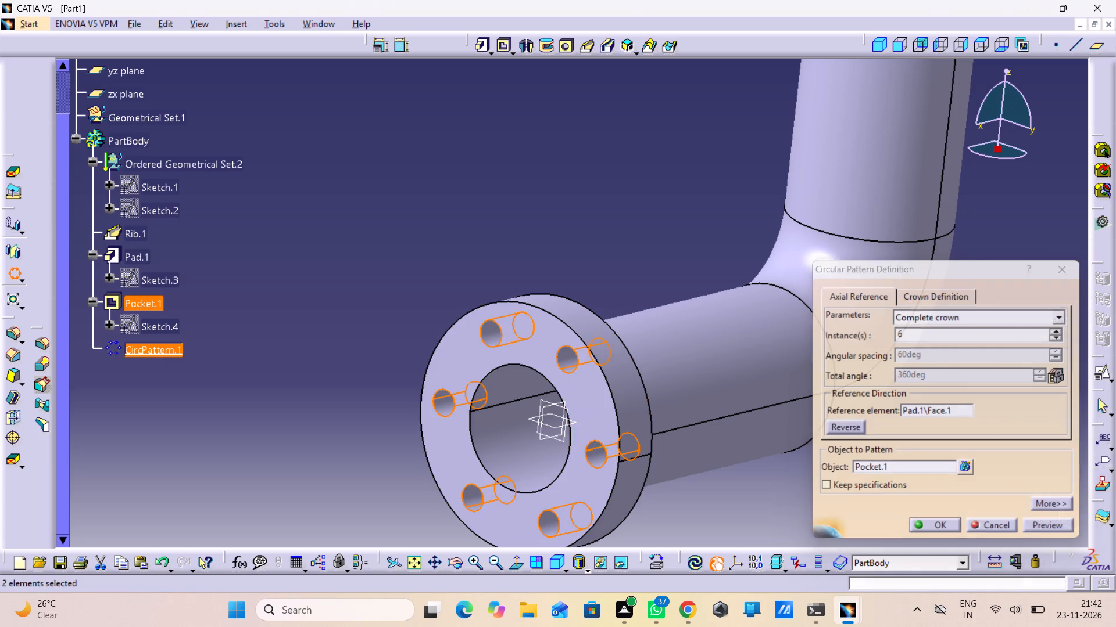
{"action": "left_click", "coordinate": [813, 541]}
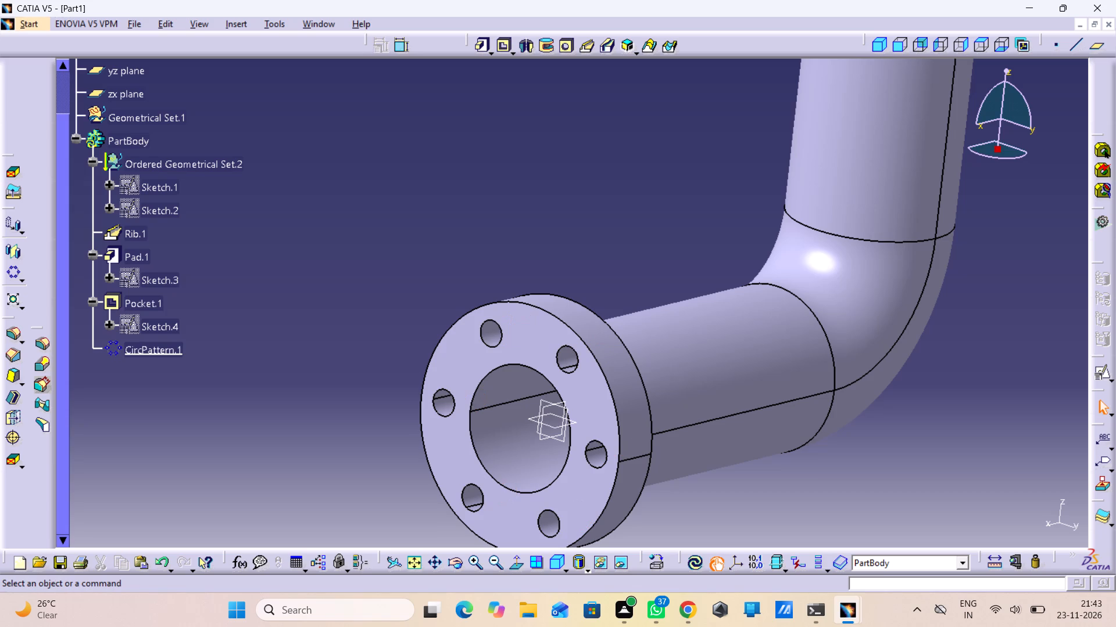
Start a positioned sketch on the annular end face at the pipe's open end without a flange.
{"action": "middle_click_drag", "start_coordinate": [734, 506], "coordinate": [714, 478]}
{"action": "right_click_drag", "start_coordinate": [734, 506], "coordinate": [714, 478]}
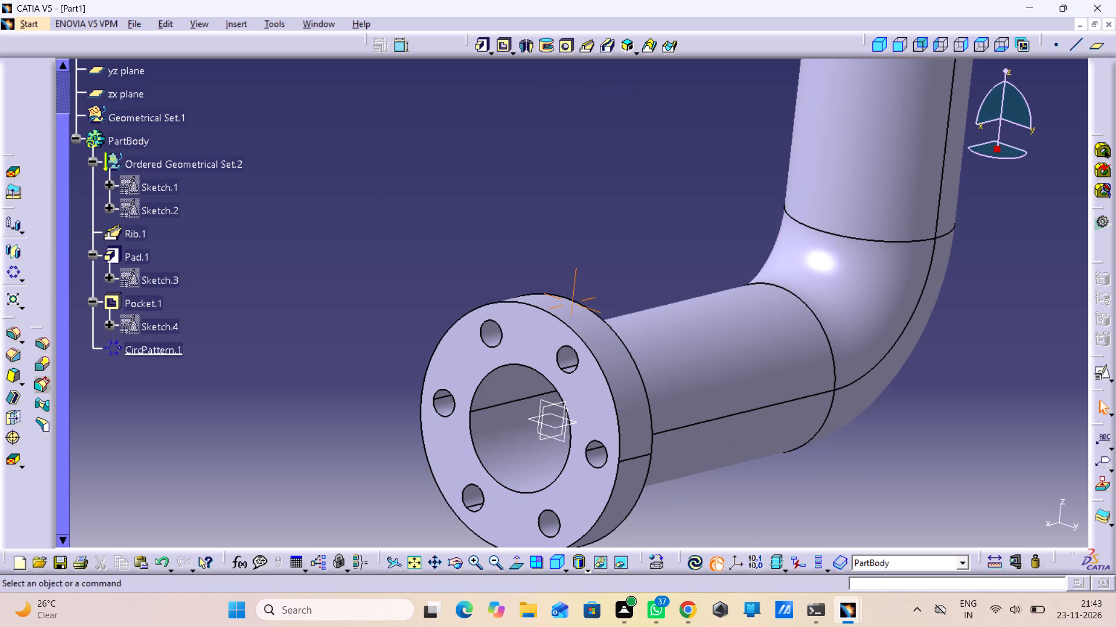
{"action": "middle_click_drag", "start_coordinate": [714, 478], "coordinate": [721, 504]}
{"action": "right_click", "coordinate": [714, 480]}
{"action": "middle_click_drag", "start_coordinate": [741, 491], "coordinate": [743, 508]}
{"action": "right_click", "coordinate": [742, 489]}
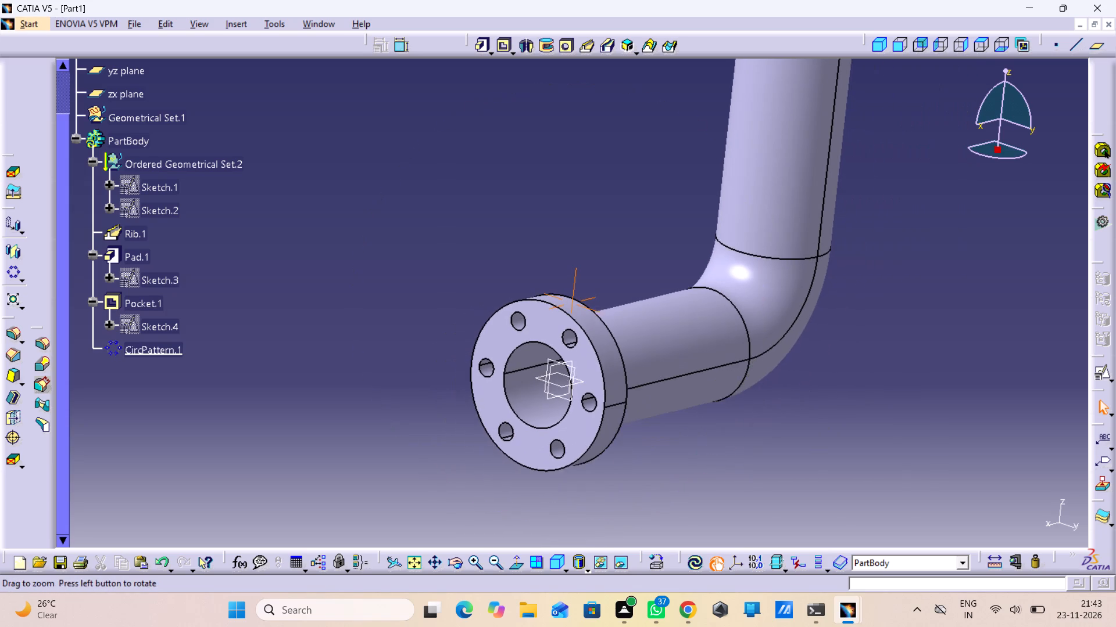
{"action": "middle_click_drag", "start_coordinate": [743, 508], "coordinate": [743, 510]}
{"action": "middle_click_drag", "start_coordinate": [717, 499], "coordinate": [717, 517]}
{"action": "scroll", "coordinate": [717, 499], "scroll_direction": "down", "scroll_amount": 1}
{"action": "right_click", "coordinate": [717, 499]}
{"action": "middle_click_drag", "start_coordinate": [754, 469], "coordinate": [638, 535]}
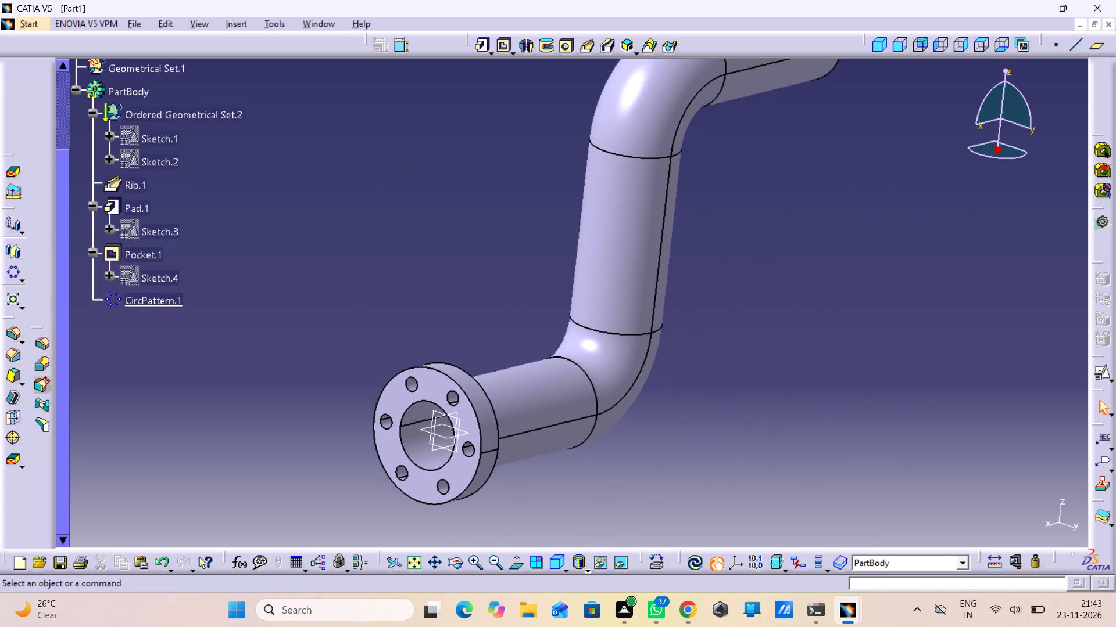
{"action": "middle_click_drag", "start_coordinate": [741, 413], "coordinate": [657, 509]}
{"action": "middle_click_drag", "start_coordinate": [765, 382], "coordinate": [502, 425]}
{"action": "right_click_drag", "start_coordinate": [758, 380], "coordinate": [501, 425]}
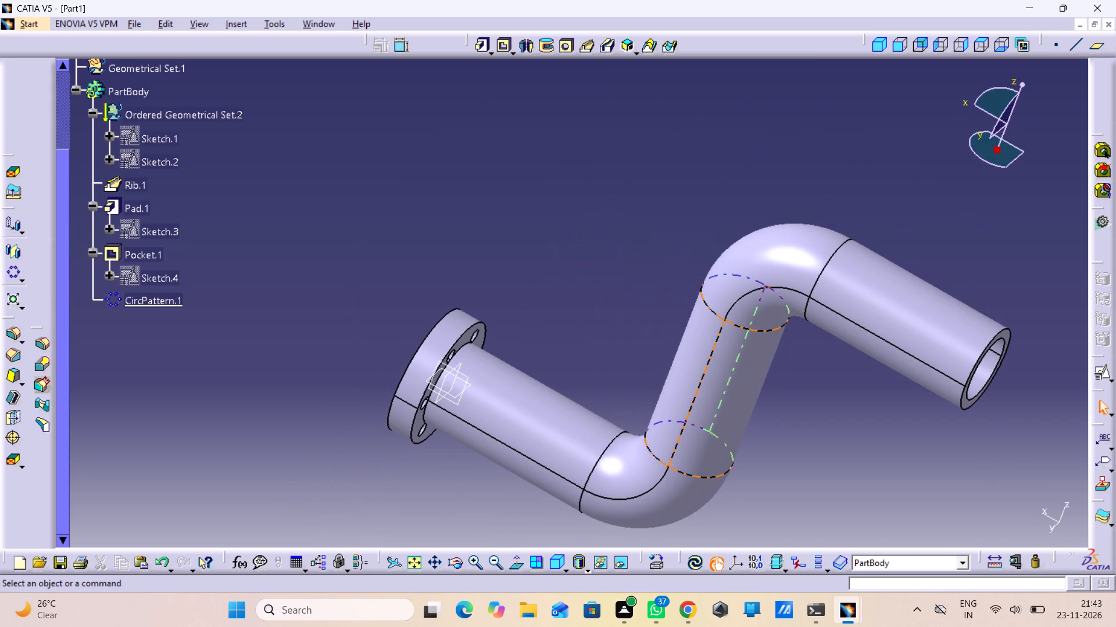
{"action": "middle_click_drag", "start_coordinate": [811, 417], "coordinate": [636, 363]}
{"action": "right_click_drag", "start_coordinate": [811, 417], "coordinate": [636, 363]}
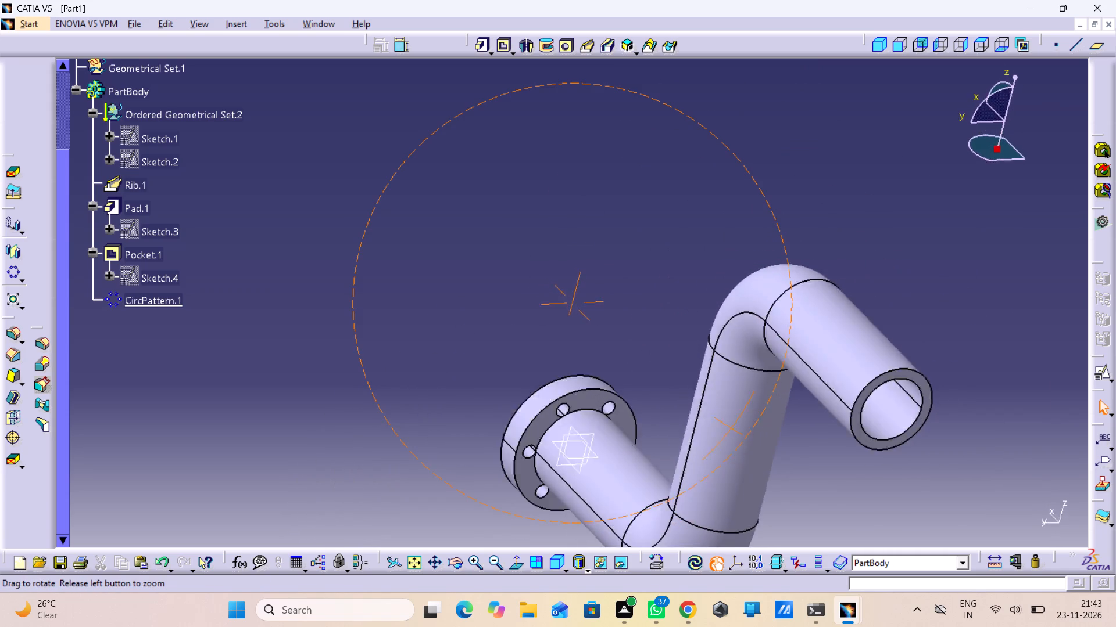
{"action": "right_click_drag", "start_coordinate": [636, 363], "coordinate": [575, 330]}
{"action": "middle_click_drag", "start_coordinate": [636, 363], "coordinate": [580, 330]}
{"action": "left_click", "coordinate": [738, 285]}
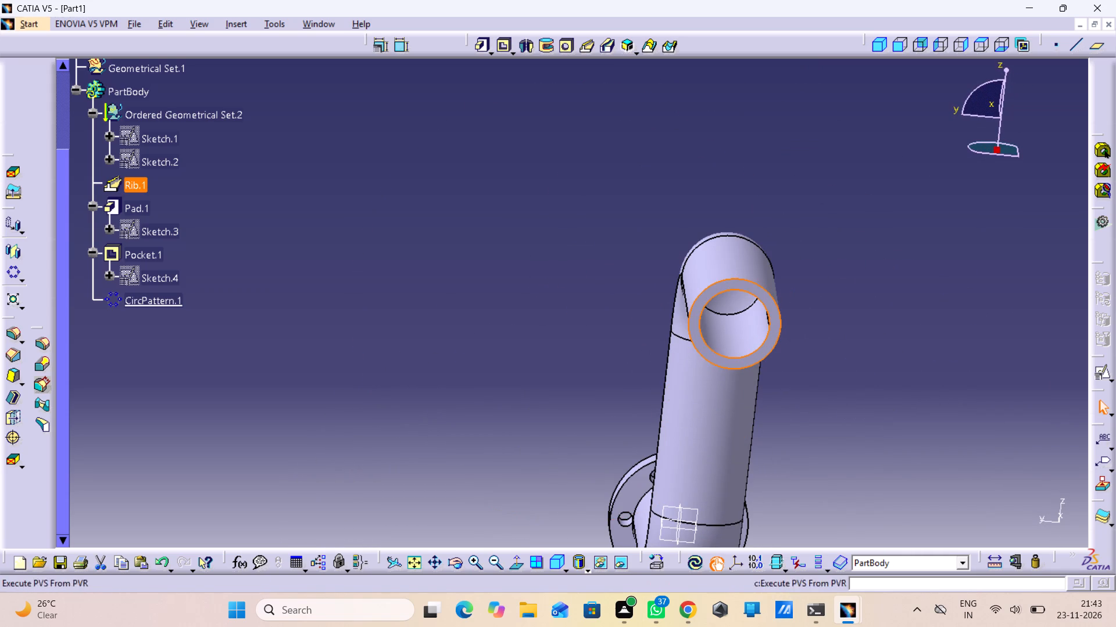
{"action": "left_click", "coordinate": [1103, 366]}
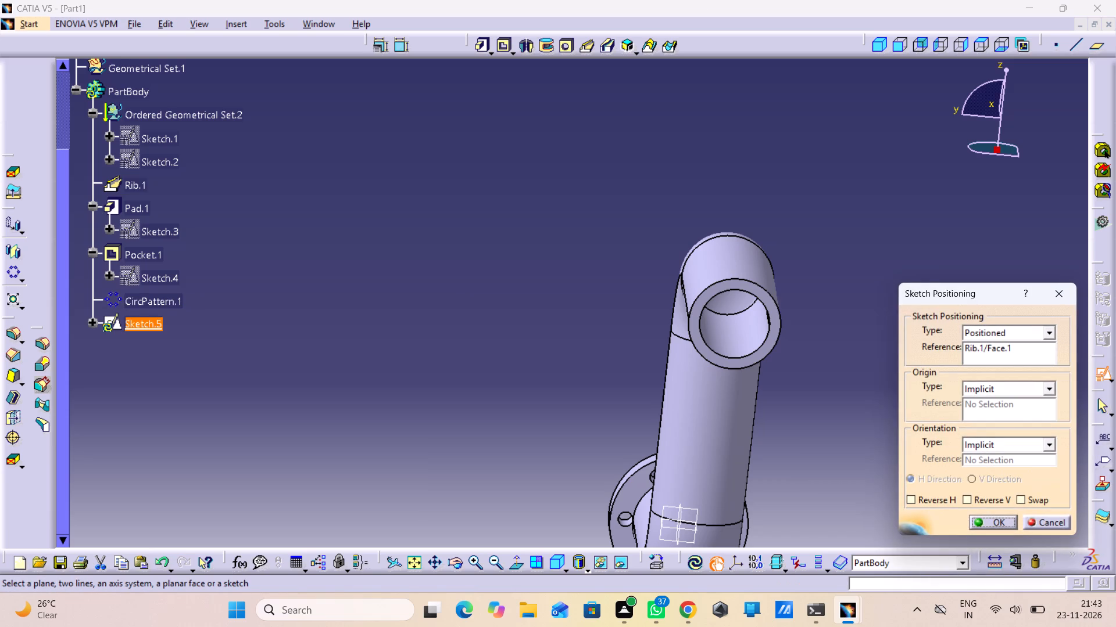
{"action": "left_click", "coordinate": [1005, 522]}
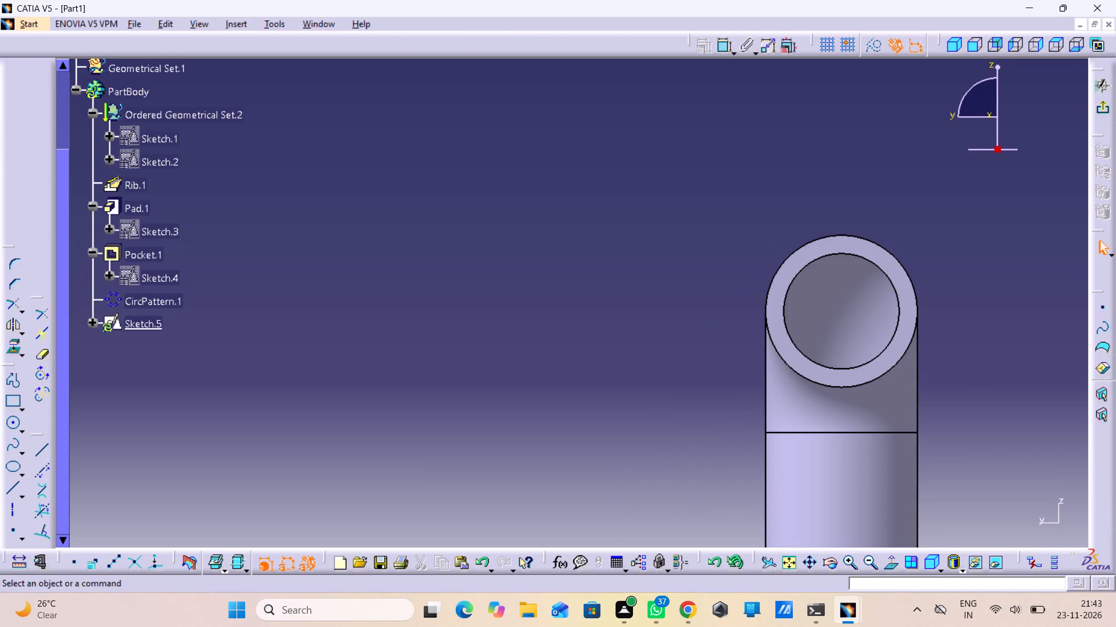
Sketch a circle about 64 mm in diameter around the pipe's open end, centred in the bore on the vertical axis.
{"action": "middle_click_drag", "start_coordinate": [615, 446], "coordinate": [564, 426]}
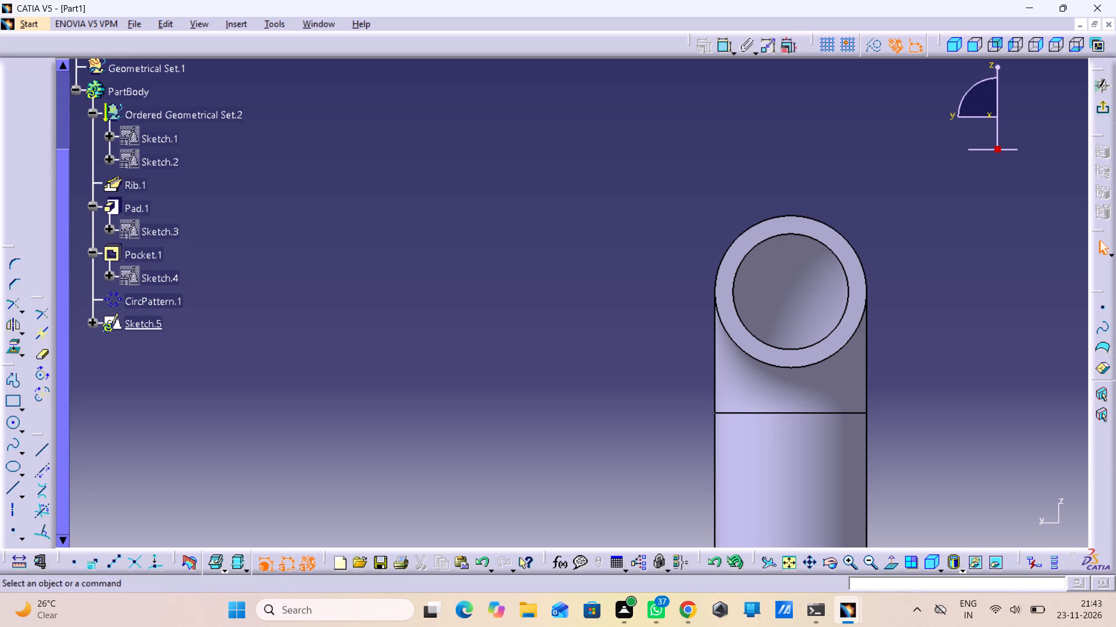
{"action": "left_click", "coordinate": [13, 423]}
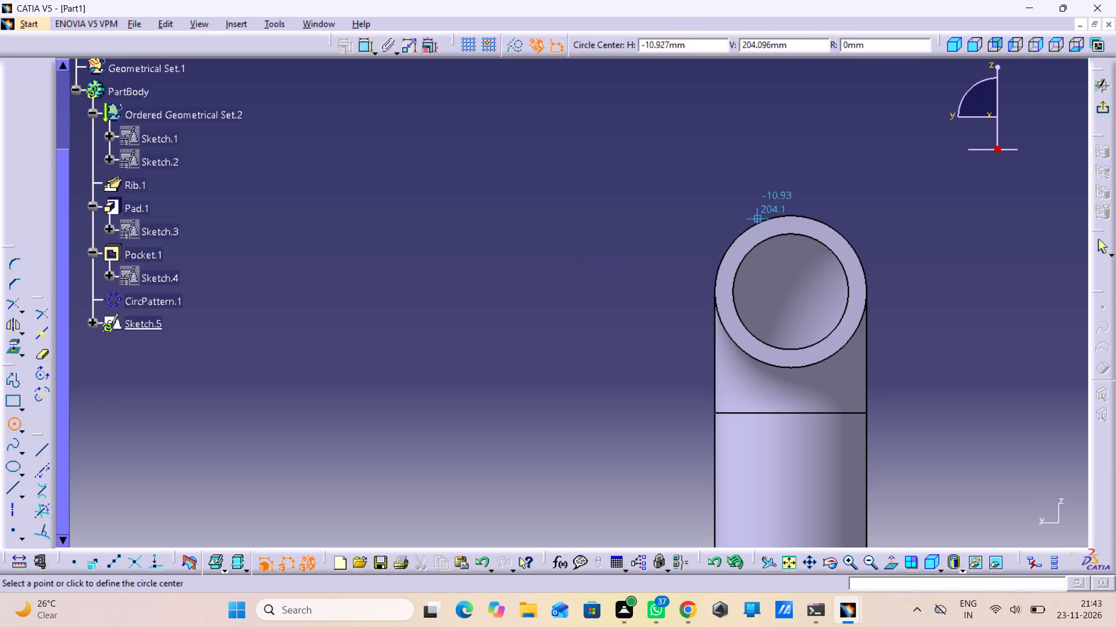
{"action": "left_click", "coordinate": [793, 294]}
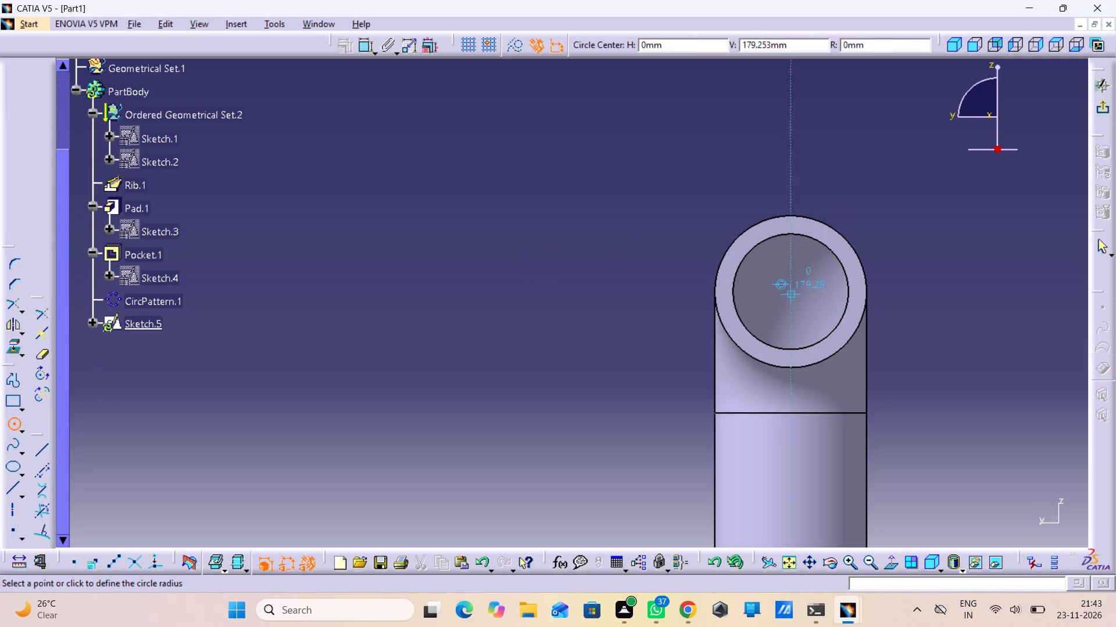
{"action": "left_click", "coordinate": [827, 384]}
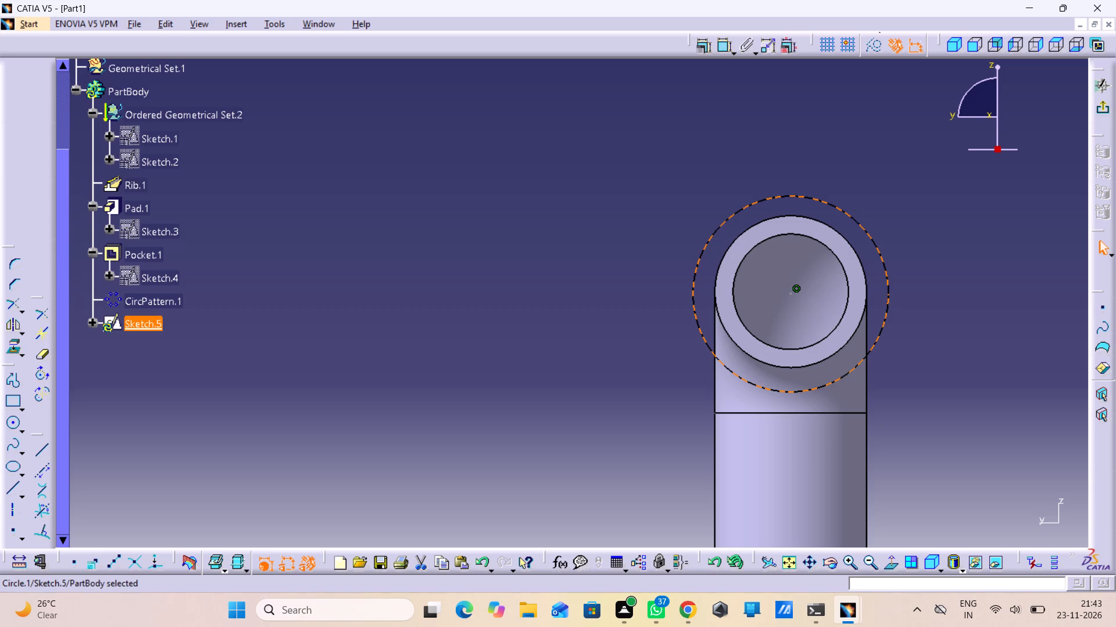
{"action": "left_click", "coordinate": [890, 156]}
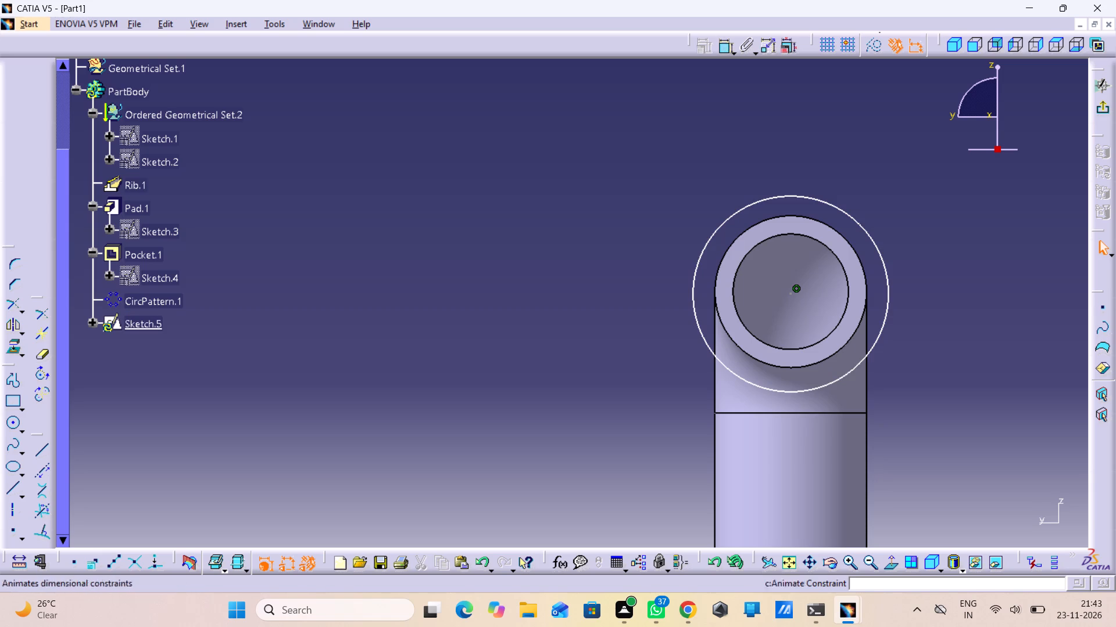
Constrain the sketched circle to be concentric with the pipe's outer edge.
{"action": "double_click", "coordinate": [722, 48]}
{"action": "left_click", "coordinate": [846, 210]}
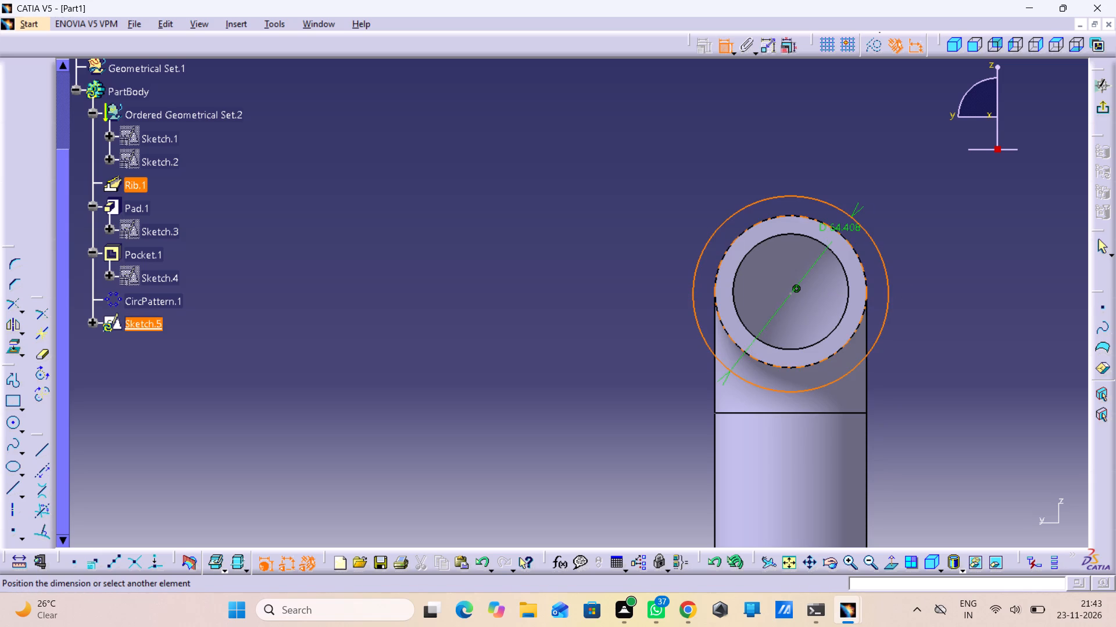
{"action": "left_click", "coordinate": [841, 237]}
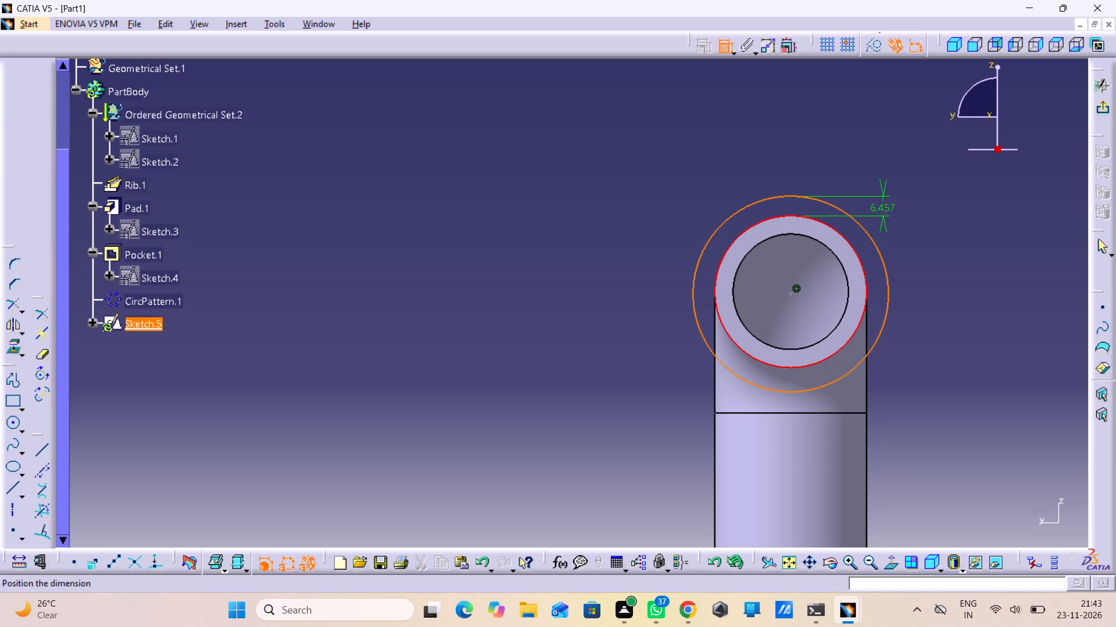
{"action": "right_click", "coordinate": [886, 208]}
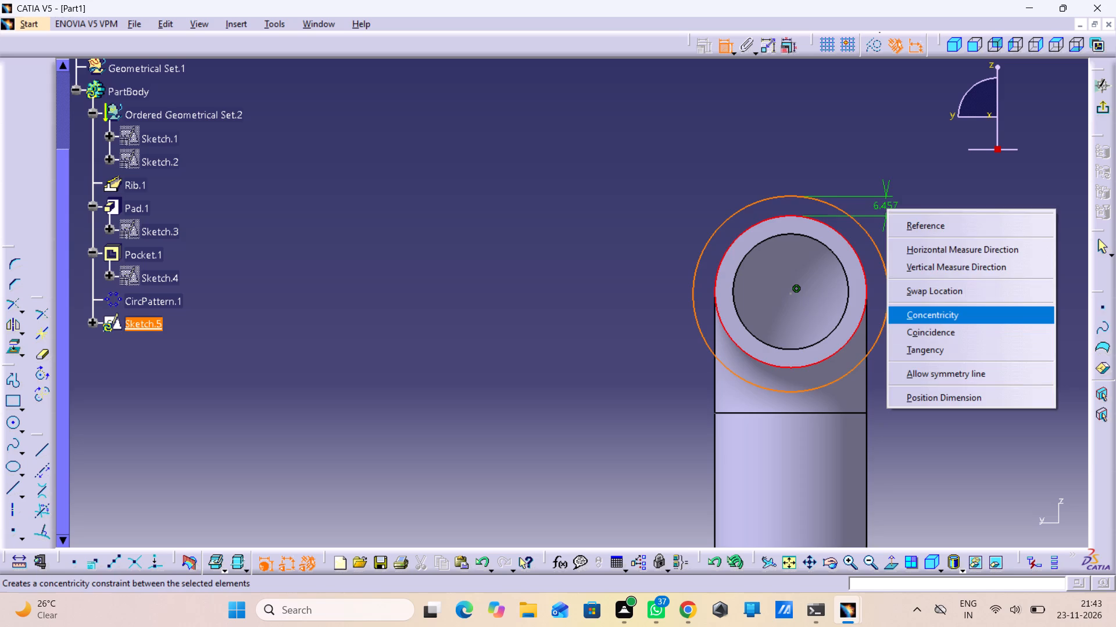
{"action": "left_click", "coordinate": [953, 320]}
Dimension the flange circle's diameter and set it to 70 mm.
{"action": "left_click", "coordinate": [874, 237]}
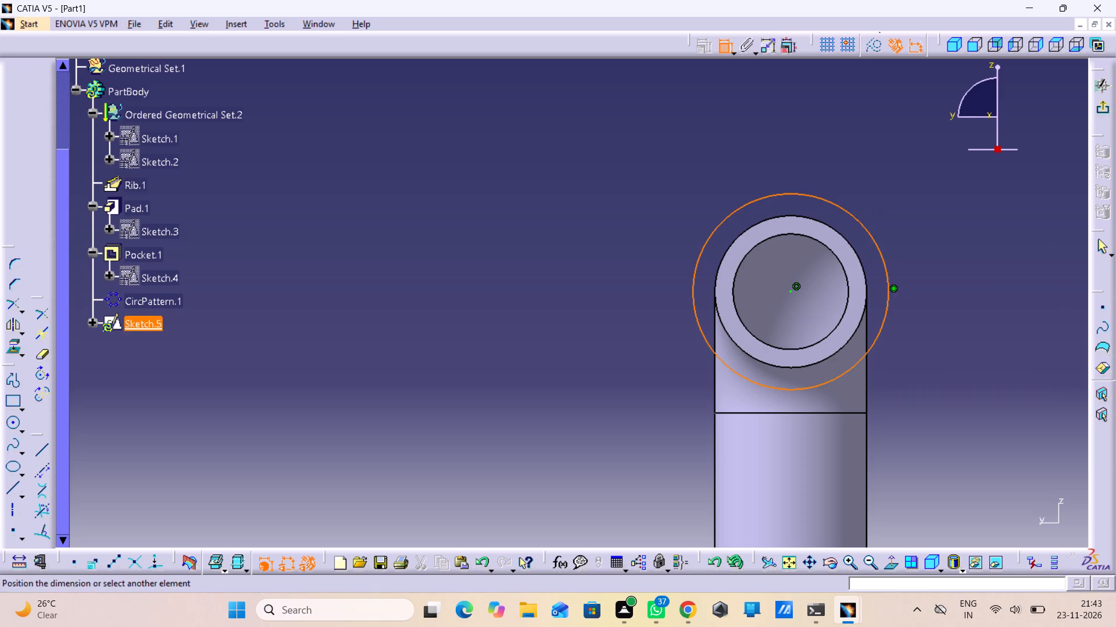
{"action": "left_click", "coordinate": [914, 221]}
{"action": "double_click", "coordinate": [914, 221]}
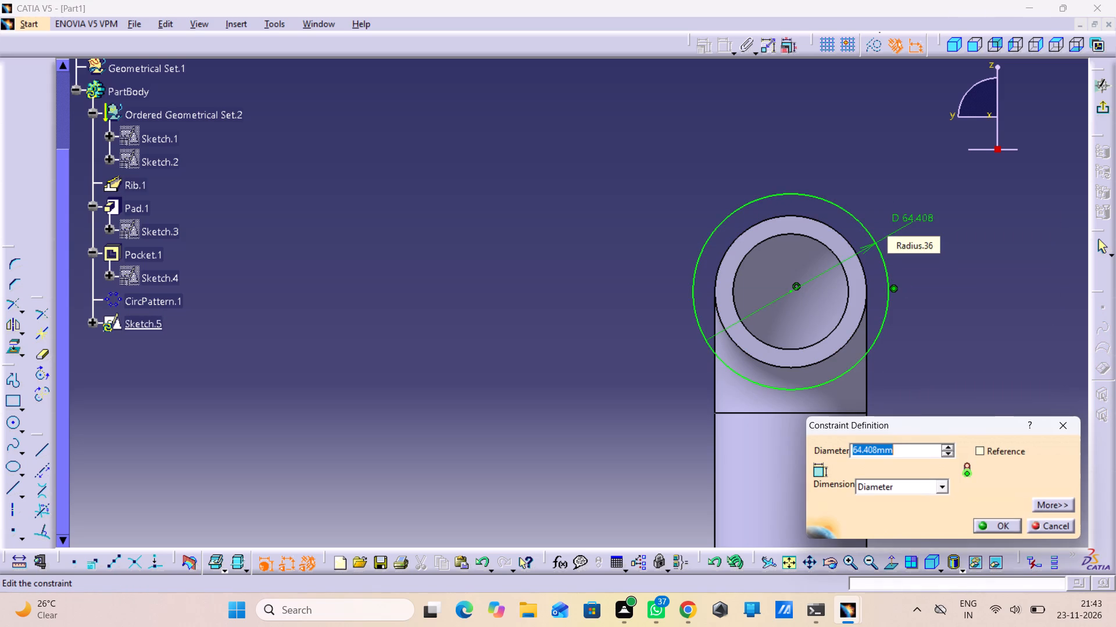
{"action": "key", "text": "7"}
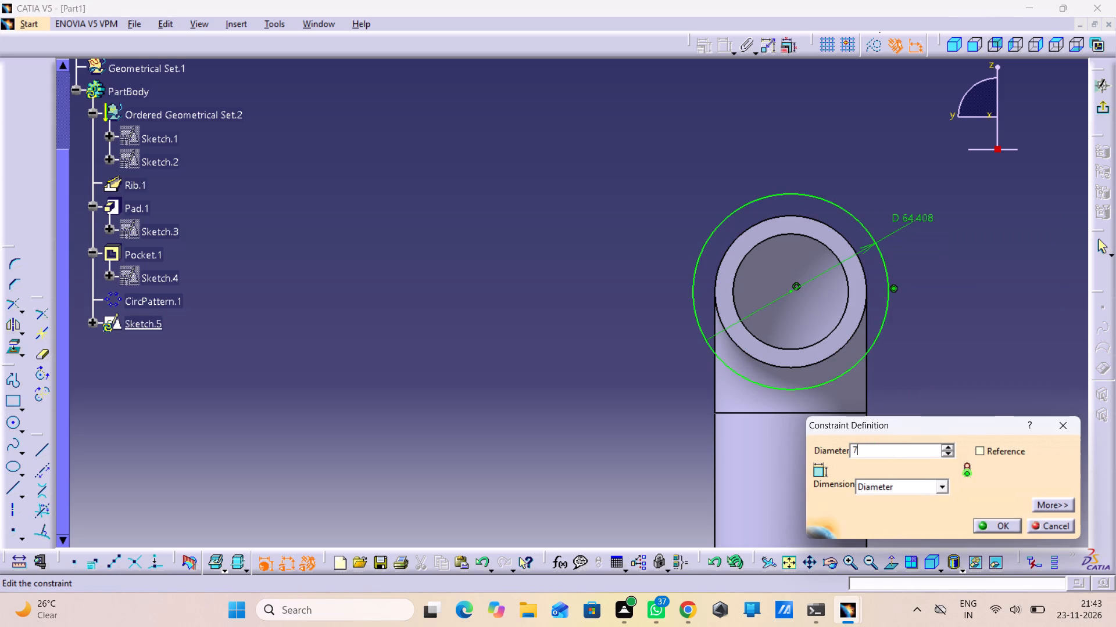
{"action": "key", "text": "0"}
{"action": "key", "text": "Return"}
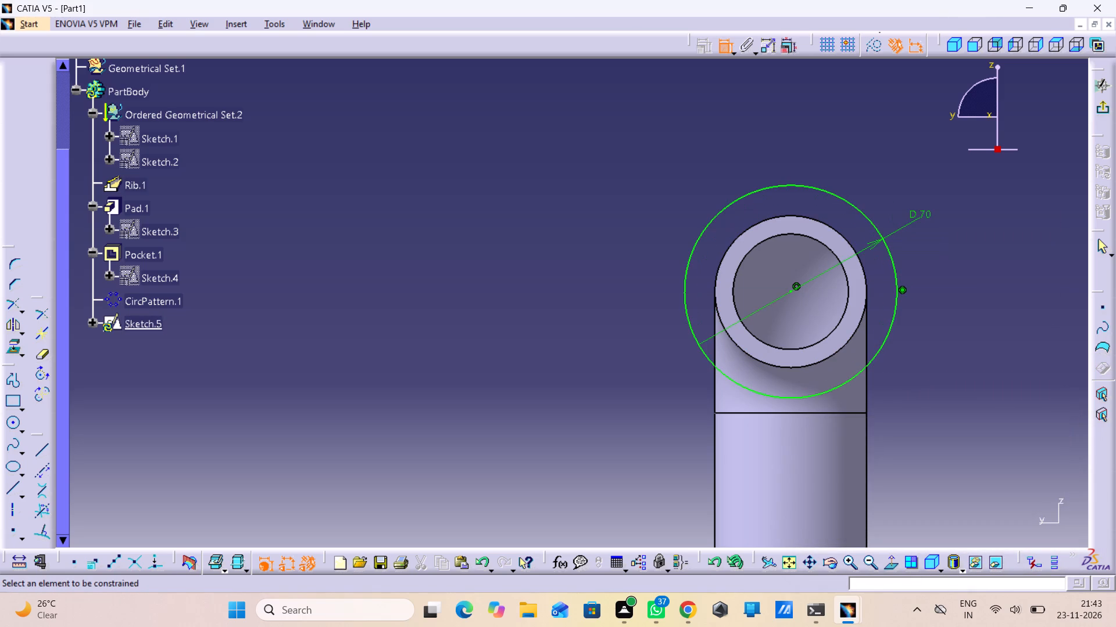
Project the pipe's inner bore edge into the flange sketch.
{"action": "left_click", "coordinate": [11, 340]}
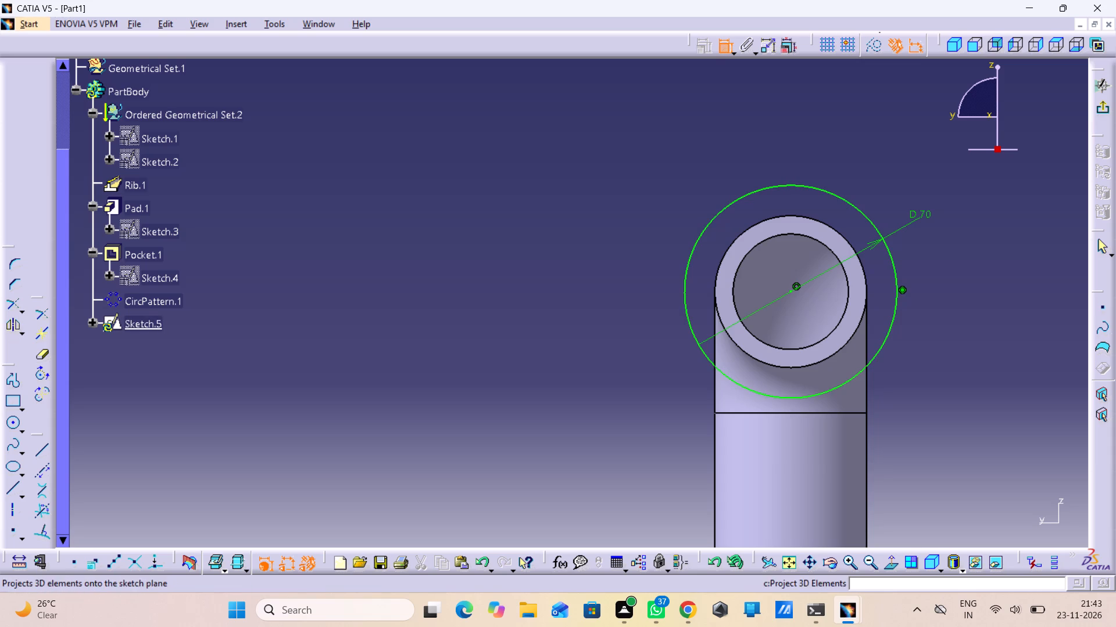
{"action": "left_click_drag", "start_coordinate": [754, 244], "coordinate": [705, 263]}
{"action": "left_click", "coordinate": [582, 261]}
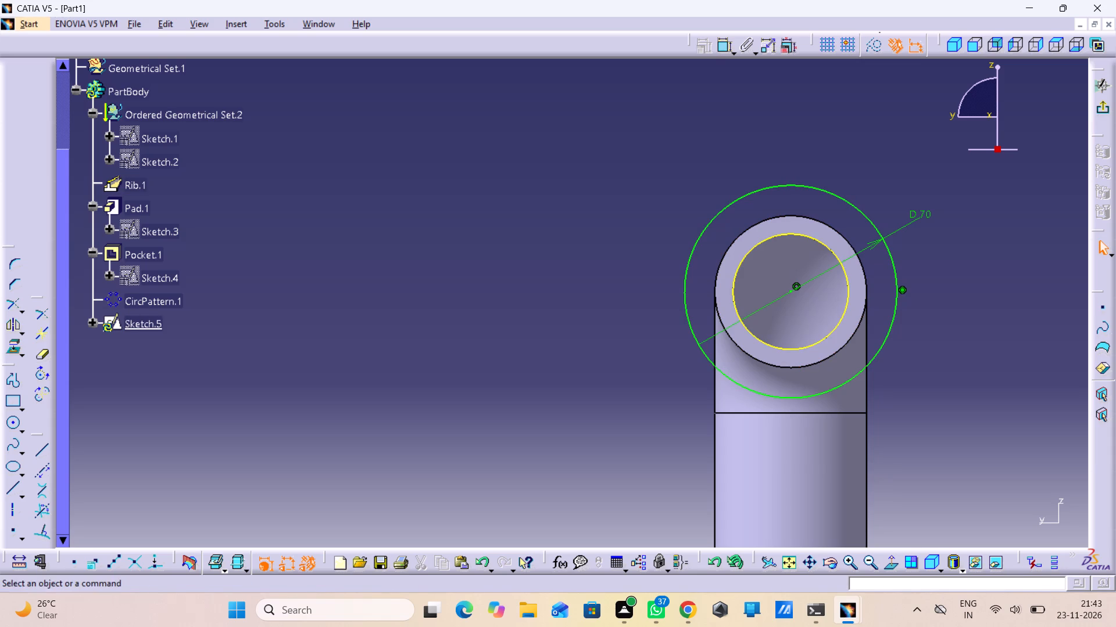
Exit the sketch and pad the ring profile 15 mm outward from the pipe's end as the second flange.
{"action": "left_click", "coordinate": [1098, 109]}
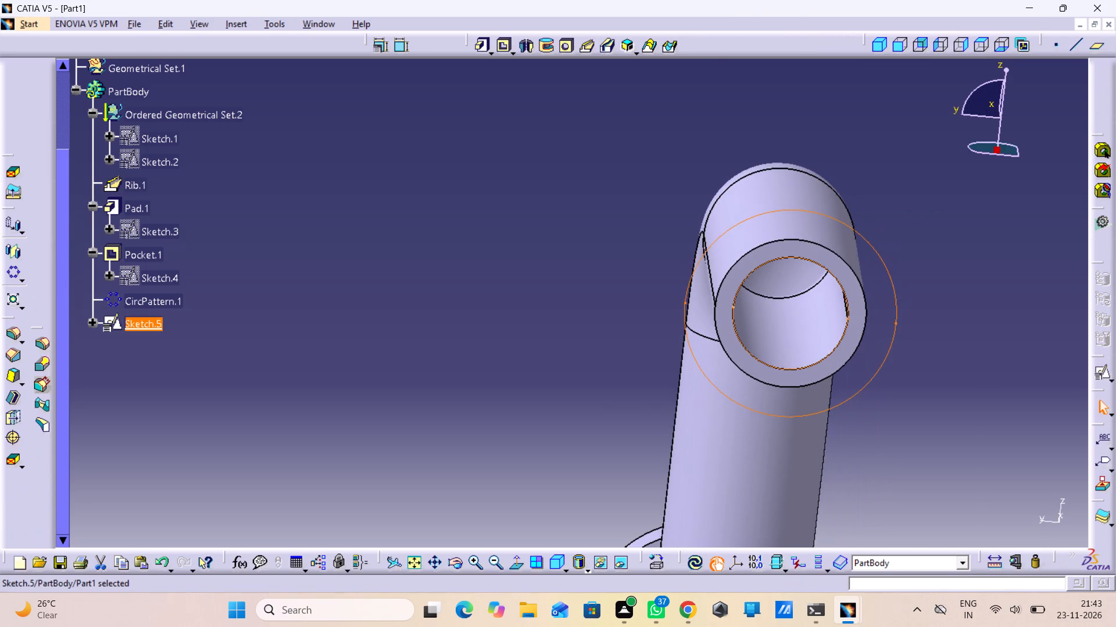
{"action": "left_click", "coordinate": [483, 51]}
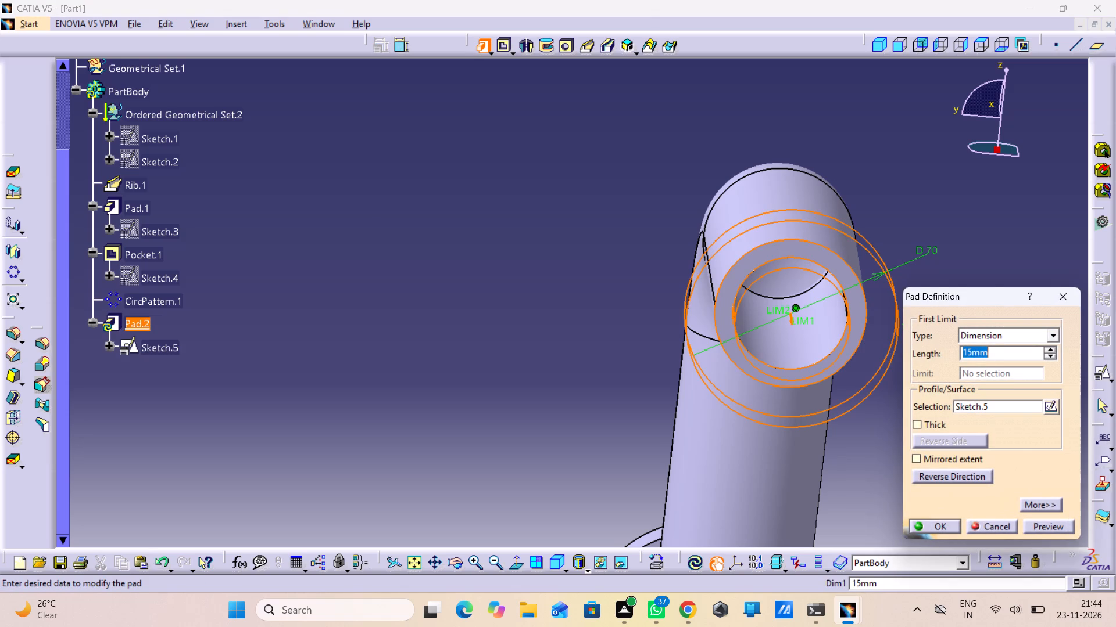
{"action": "middle_click_drag", "start_coordinate": [810, 156], "coordinate": [600, 265]}
{"action": "right_click_drag", "start_coordinate": [814, 156], "coordinate": [598, 263]}
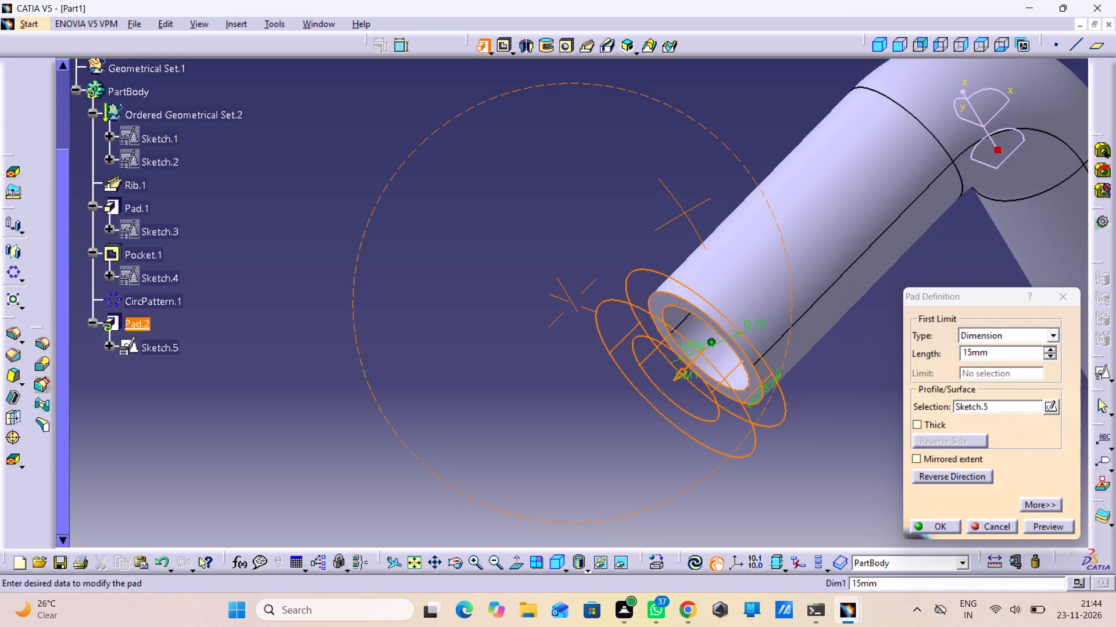
{"action": "key", "text": "Return"}
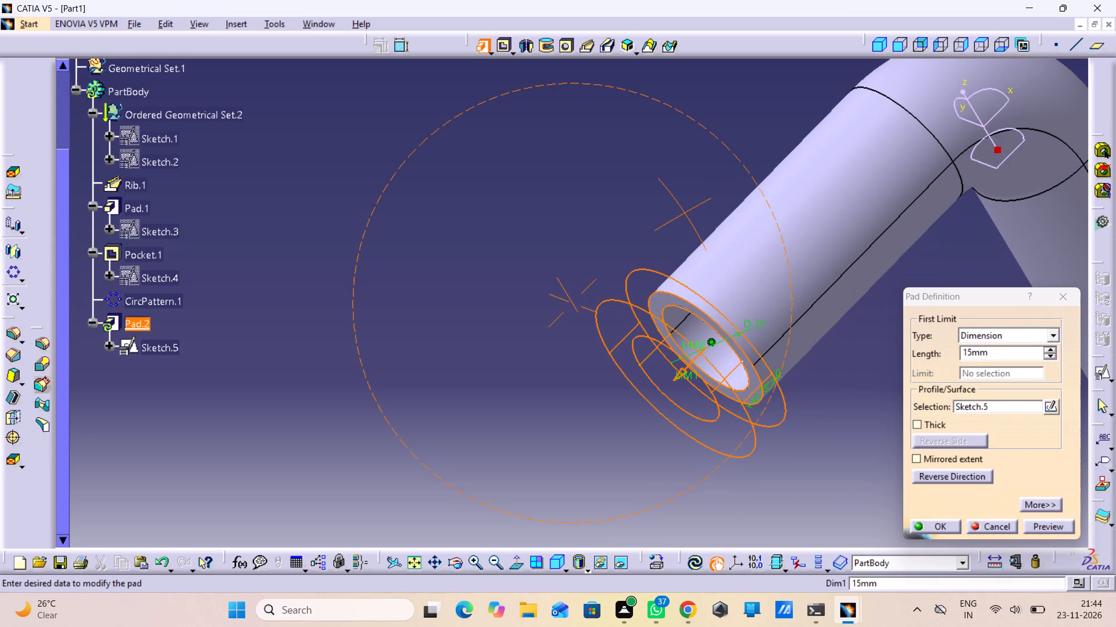
{"action": "left_click", "coordinate": [961, 528]}
{"action": "left_click", "coordinate": [947, 525]}
{"action": "left_click", "coordinate": [843, 512]}
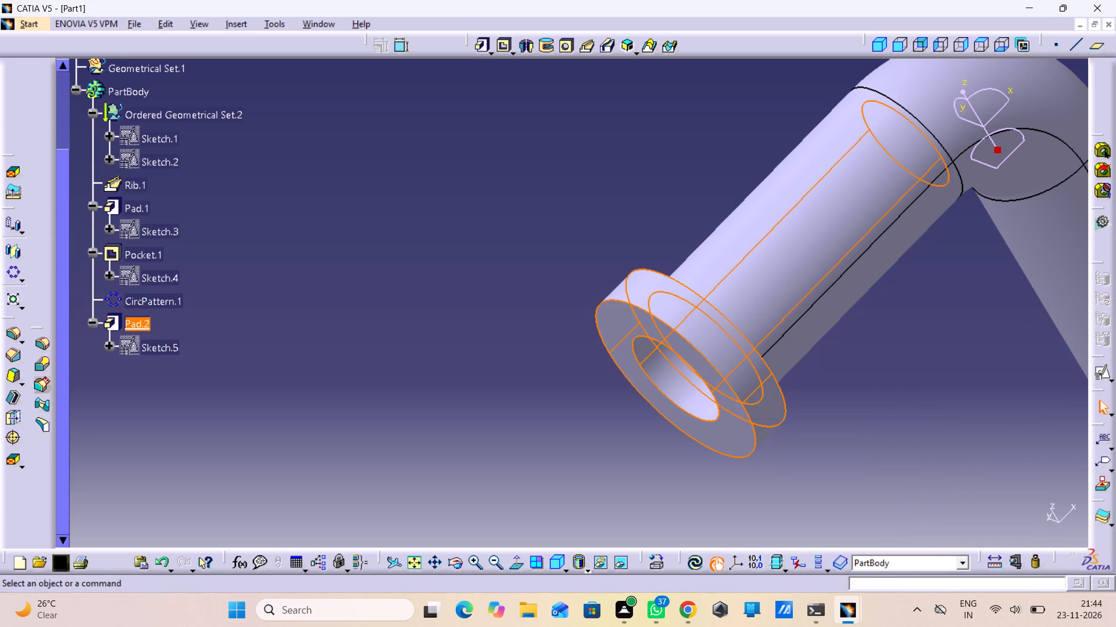
Start a positioned sketch on the front face of the second flange.
{"action": "middle_click_drag", "start_coordinate": [717, 428], "coordinate": [788, 343]}
{"action": "right_click_drag", "start_coordinate": [717, 428], "coordinate": [787, 345]}
{"action": "middle_click_drag", "start_coordinate": [736, 363], "coordinate": [736, 398]}
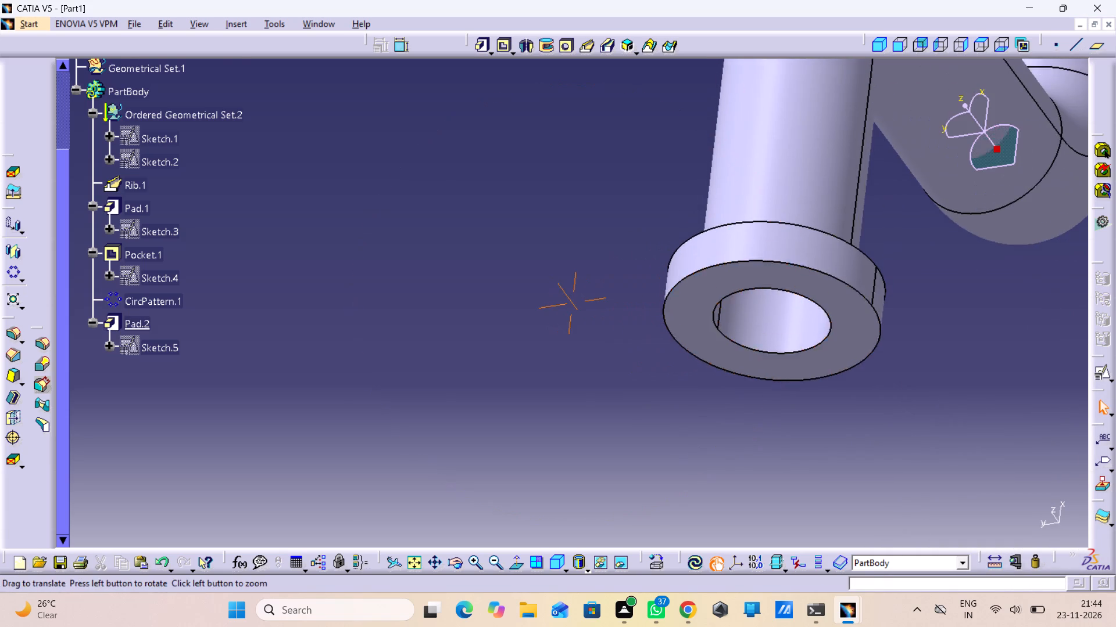
{"action": "middle_click_drag", "start_coordinate": [736, 398], "coordinate": [708, 462]}
{"action": "scroll", "coordinate": [707, 459], "scroll_direction": "down", "scroll_amount": 1}
{"action": "middle_click_drag", "start_coordinate": [533, 400], "coordinate": [547, 217]}
{"action": "right_click_drag", "start_coordinate": [532, 399], "coordinate": [547, 217]}
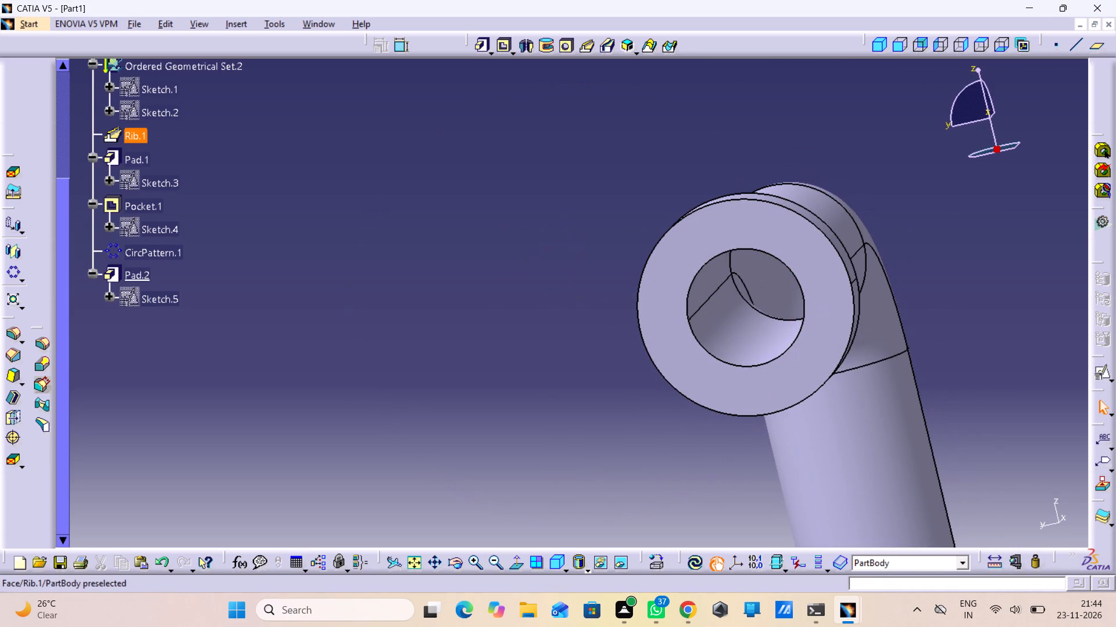
{"action": "left_click", "coordinate": [824, 299]}
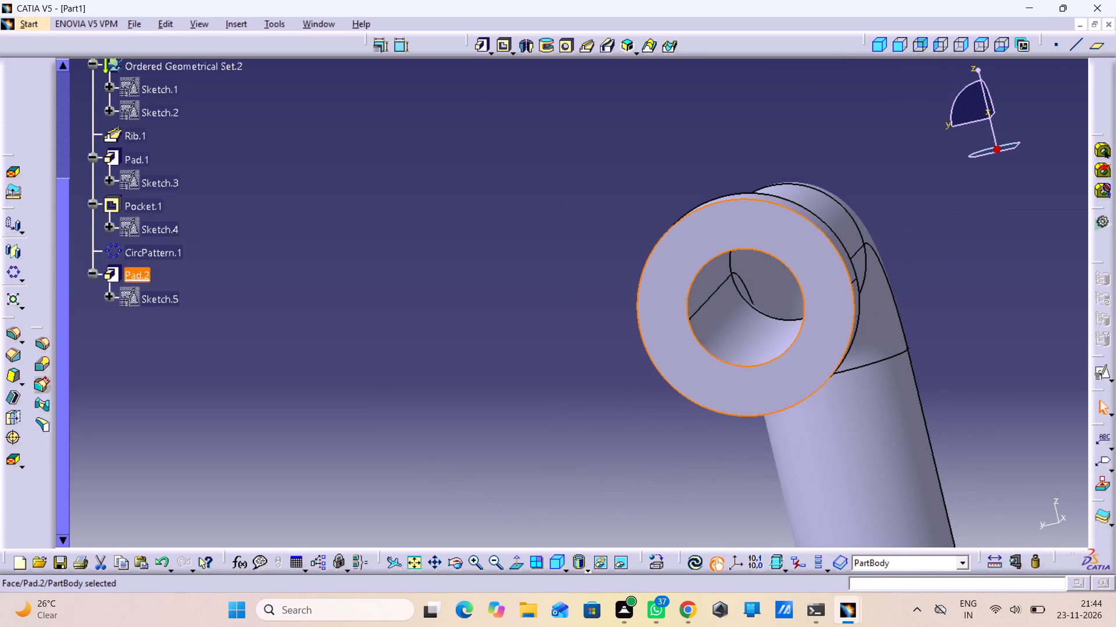
{"action": "middle_click_drag", "start_coordinate": [433, 284], "coordinate": [498, 268]}
{"action": "right_click_drag", "start_coordinate": [440, 284], "coordinate": [498, 268]}
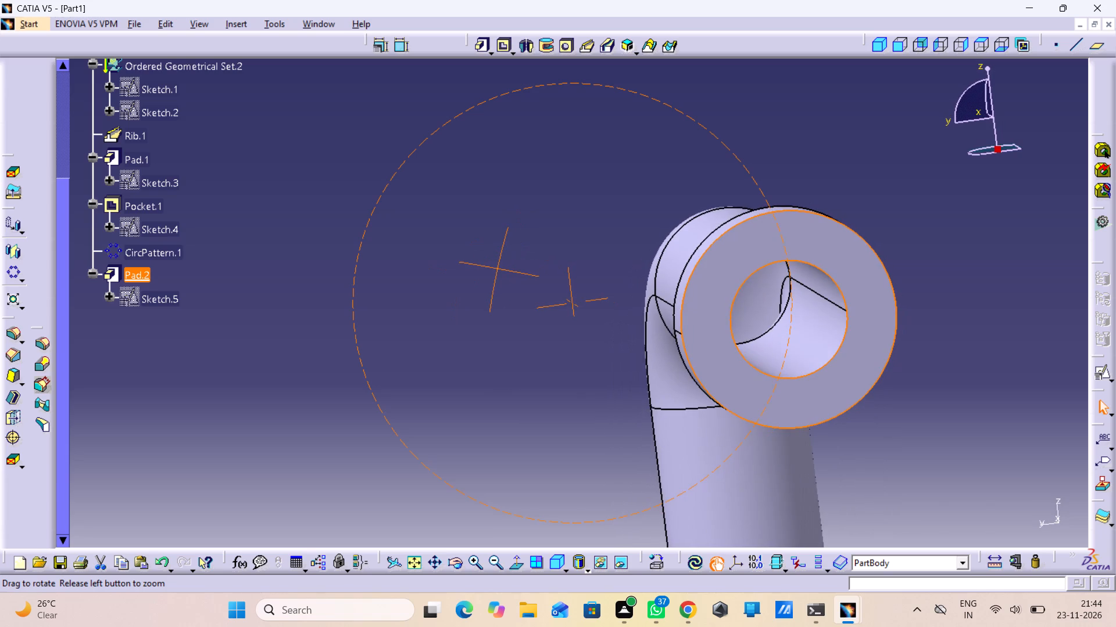
{"action": "right_click_drag", "start_coordinate": [498, 268], "coordinate": [490, 272]}
{"action": "middle_click_drag", "start_coordinate": [498, 268], "coordinate": [490, 272]}
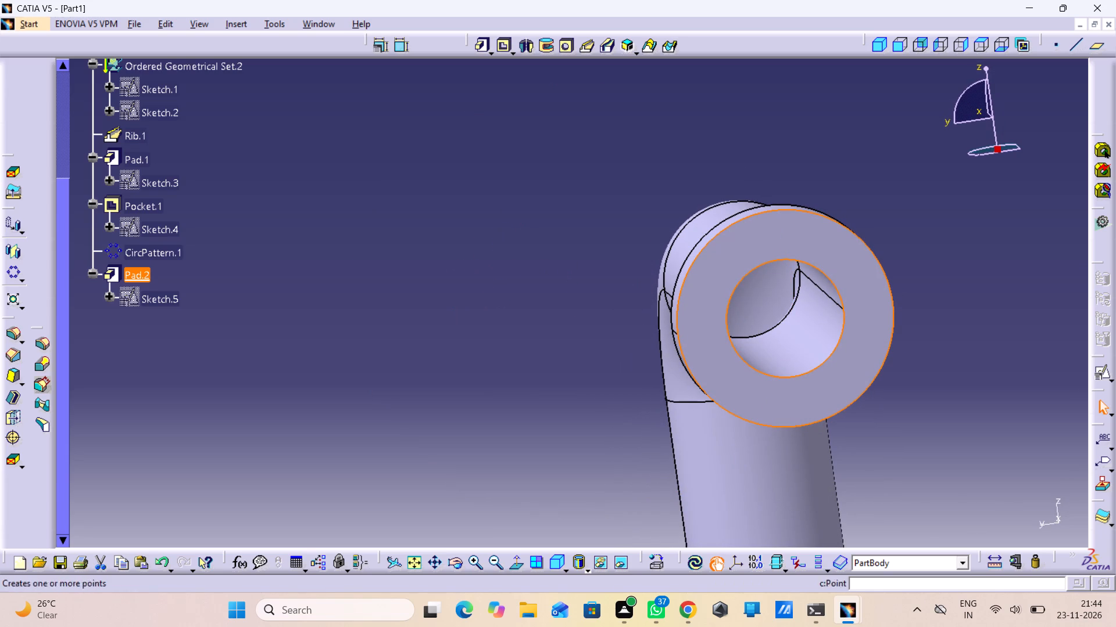
{"action": "left_click", "coordinate": [1097, 372]}
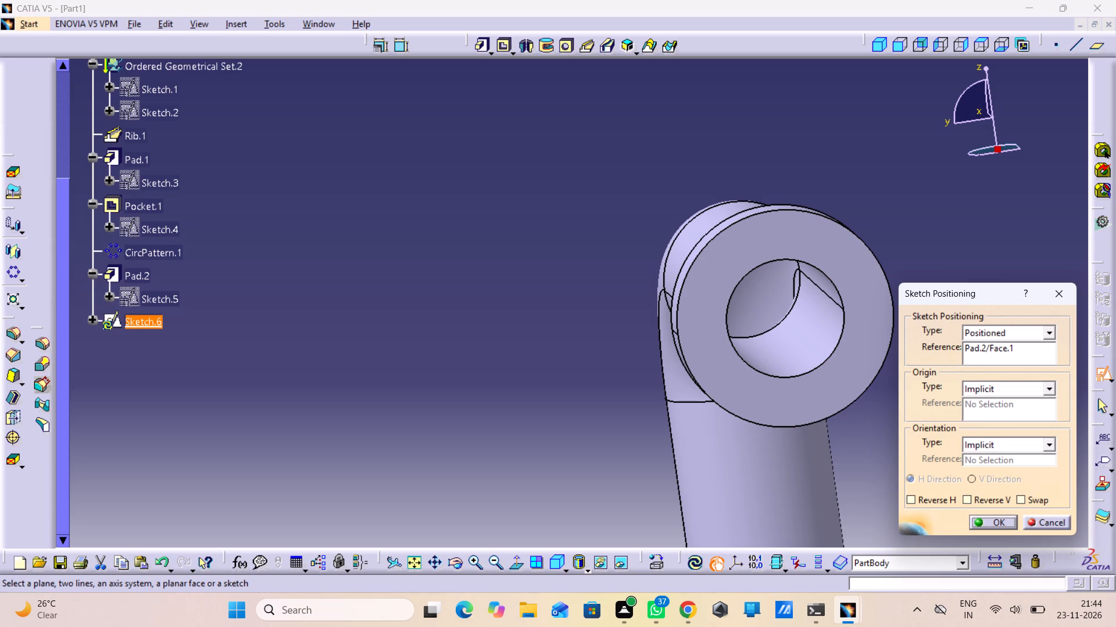
{"action": "left_click", "coordinate": [1001, 522]}
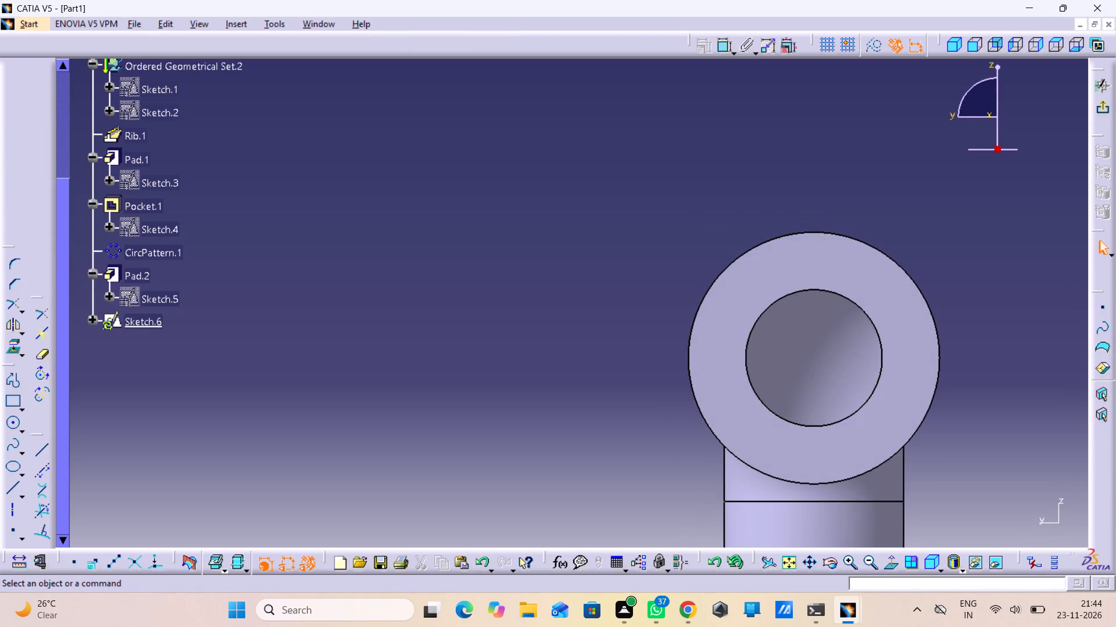
Sketch a small circle on the second flange's face, beside the bore's edge and nearly level with the bore's centre.
{"action": "left_click", "coordinate": [11, 423]}
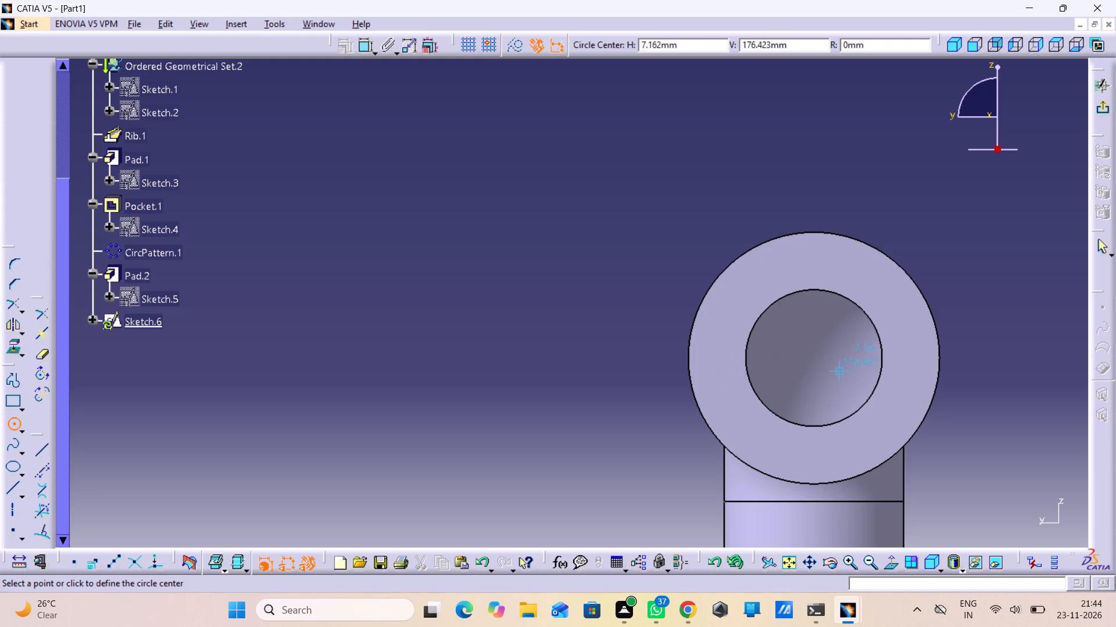
{"action": "left_click", "coordinate": [889, 357]}
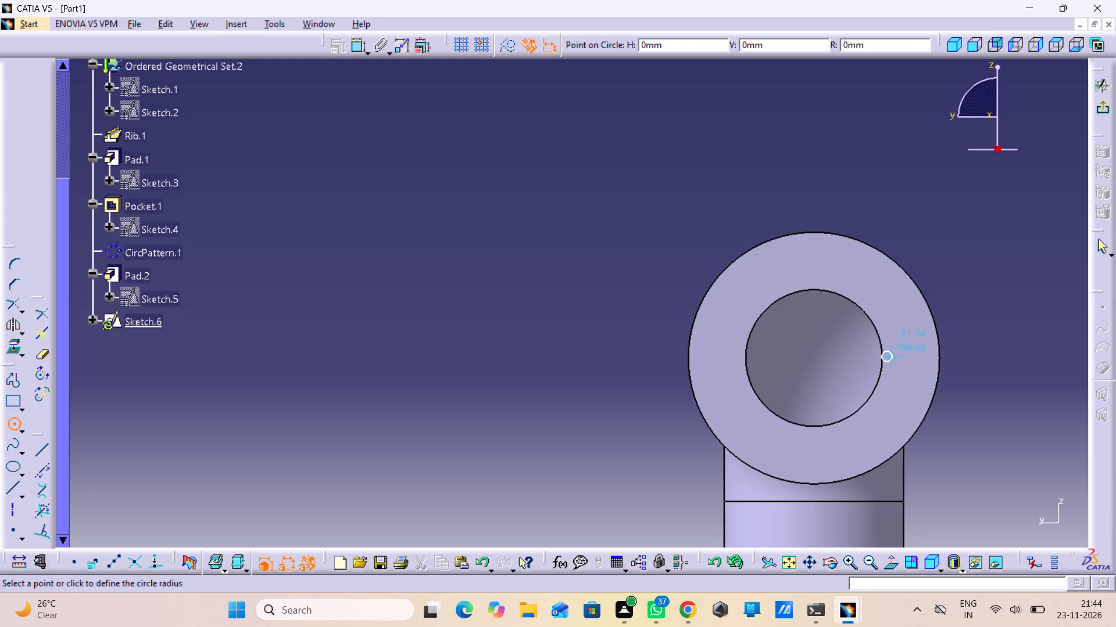
{"action": "left_click", "coordinate": [899, 361]}
{"action": "left_click", "coordinate": [598, 439]}
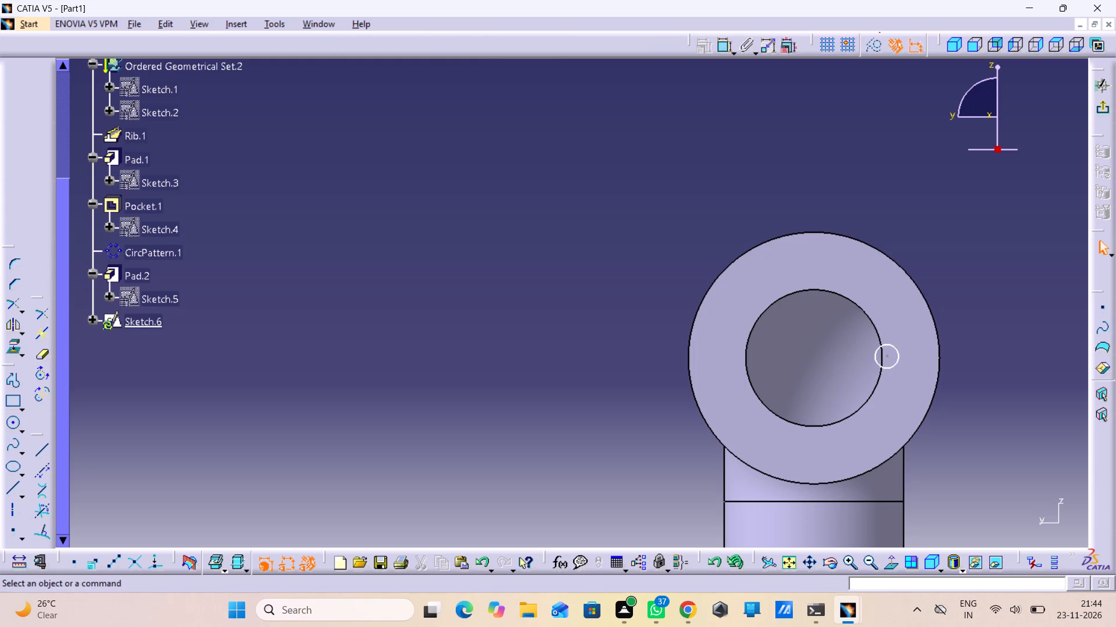
Sketch a horizontal line about 90 mm long across the whole flange, just above the bore's centre.
{"action": "left_click", "coordinate": [38, 453]}
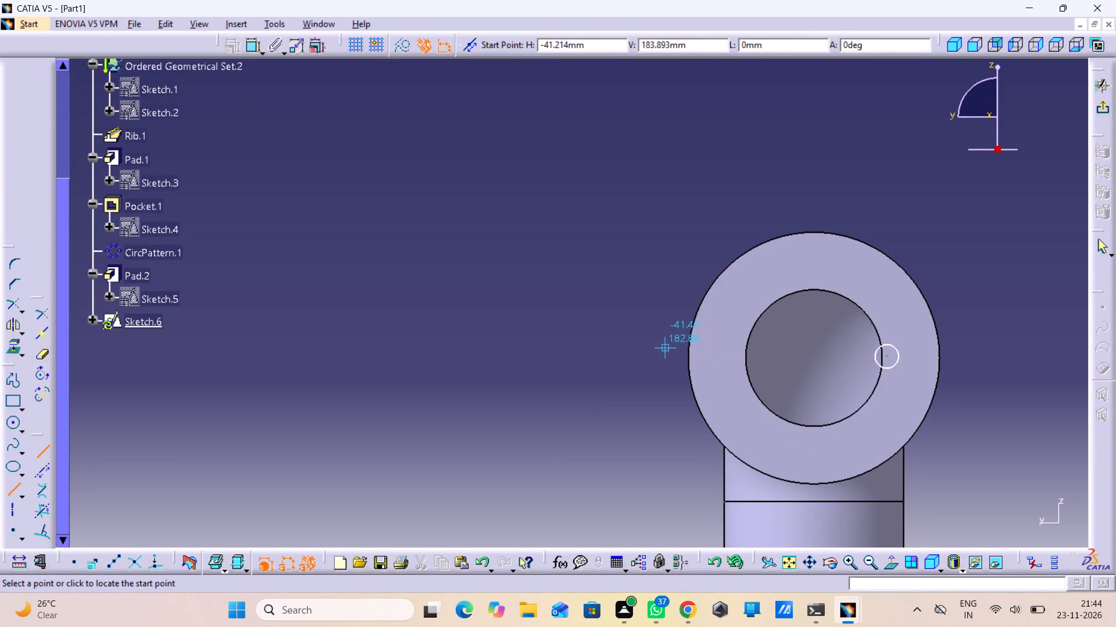
{"action": "left_click_drag", "start_coordinate": [665, 349], "coordinate": [674, 352]}
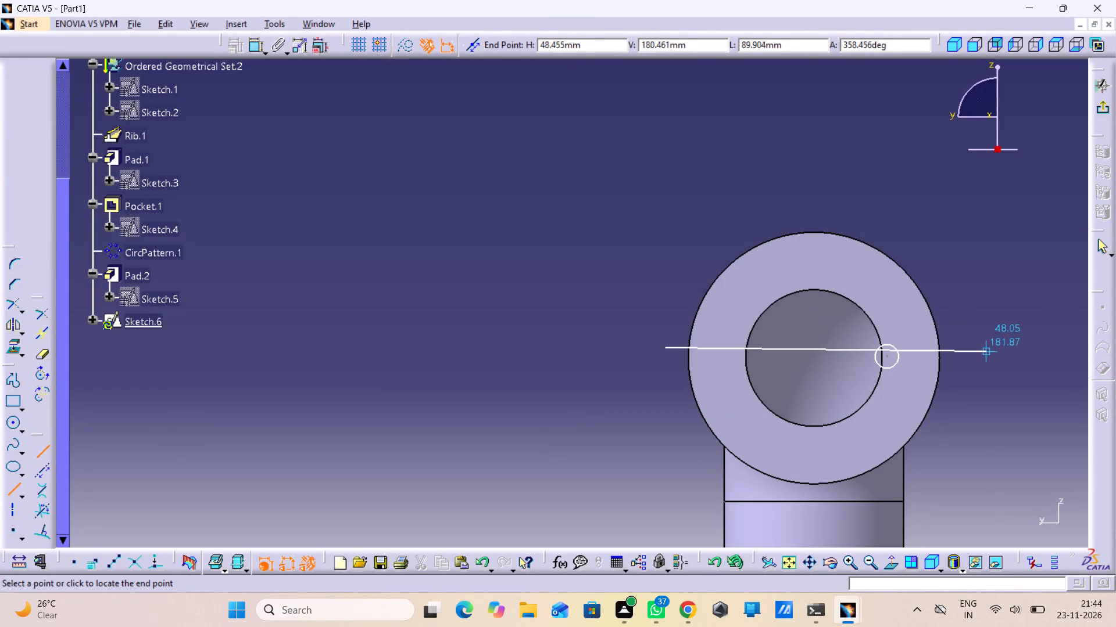
{"action": "left_click", "coordinate": [986, 345]}
{"action": "left_click", "coordinate": [682, 272]}
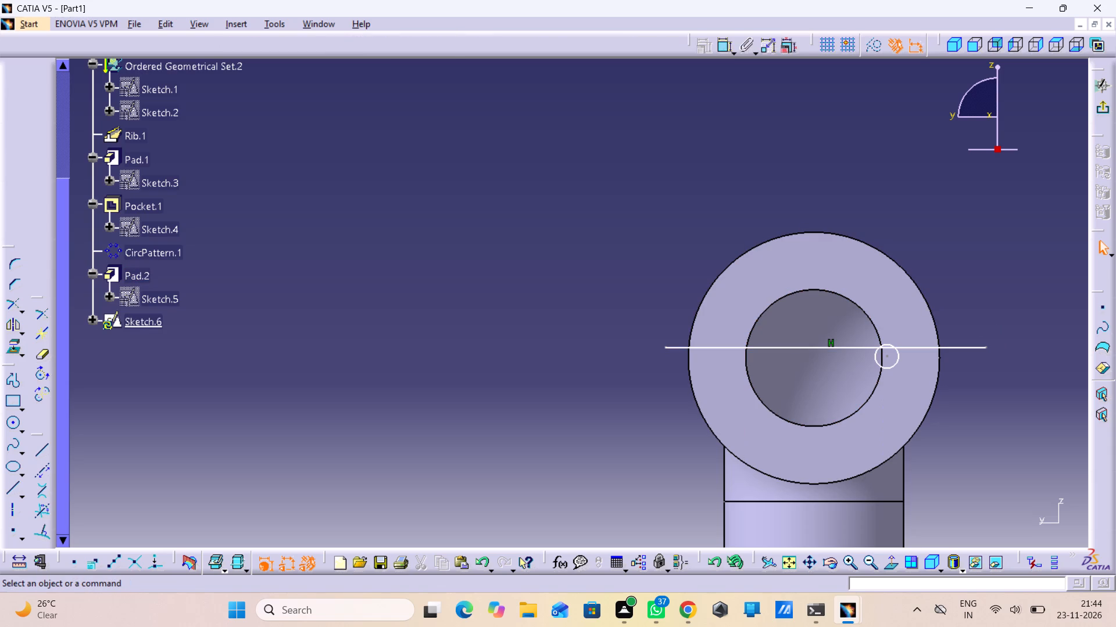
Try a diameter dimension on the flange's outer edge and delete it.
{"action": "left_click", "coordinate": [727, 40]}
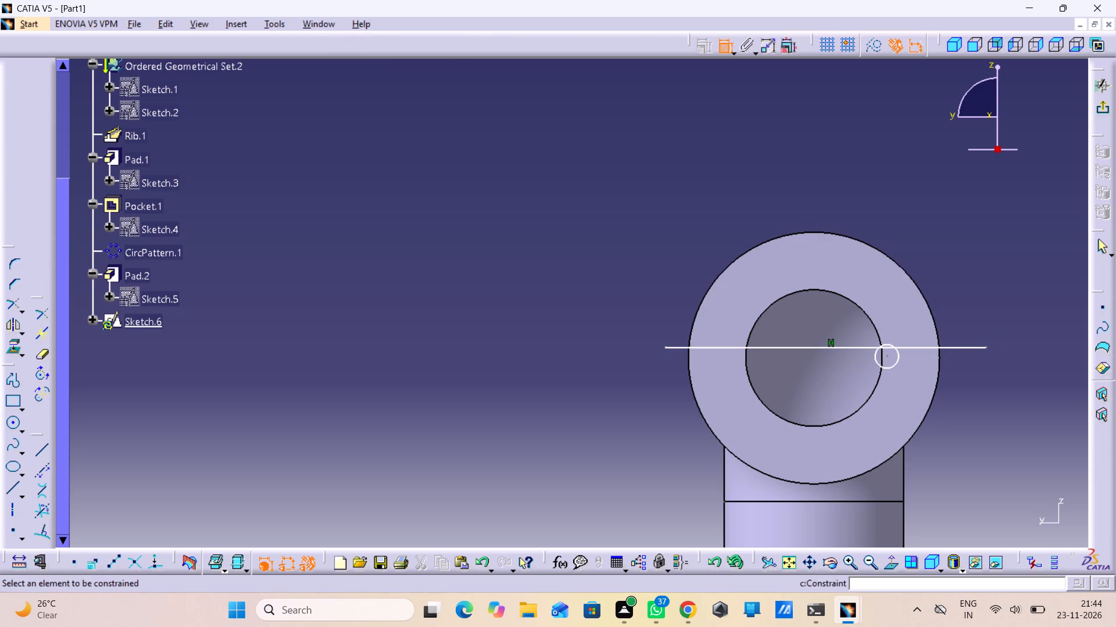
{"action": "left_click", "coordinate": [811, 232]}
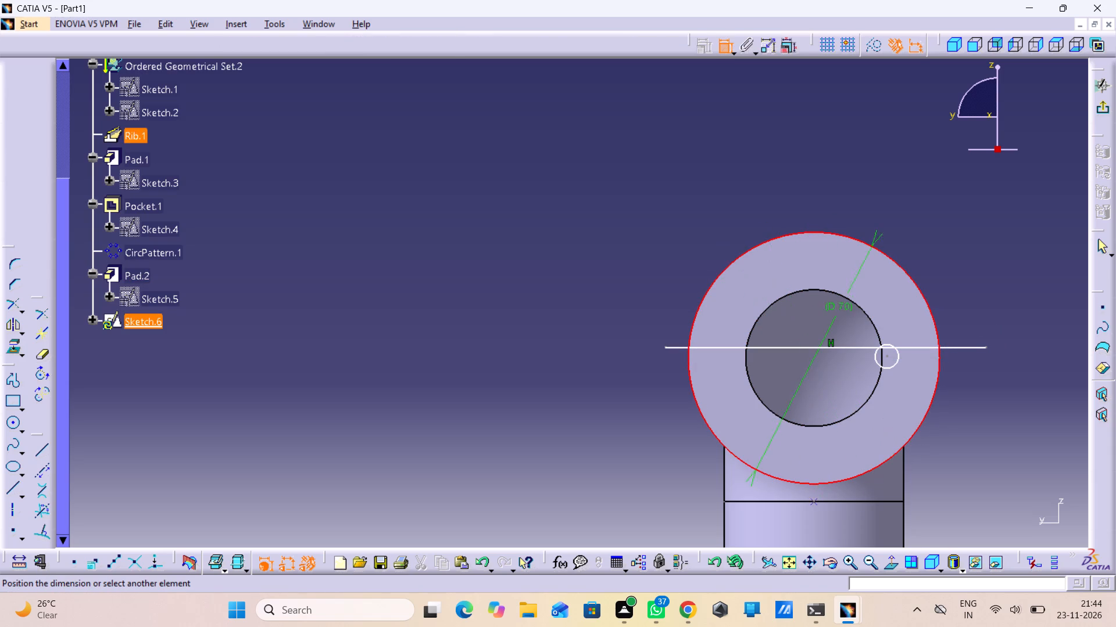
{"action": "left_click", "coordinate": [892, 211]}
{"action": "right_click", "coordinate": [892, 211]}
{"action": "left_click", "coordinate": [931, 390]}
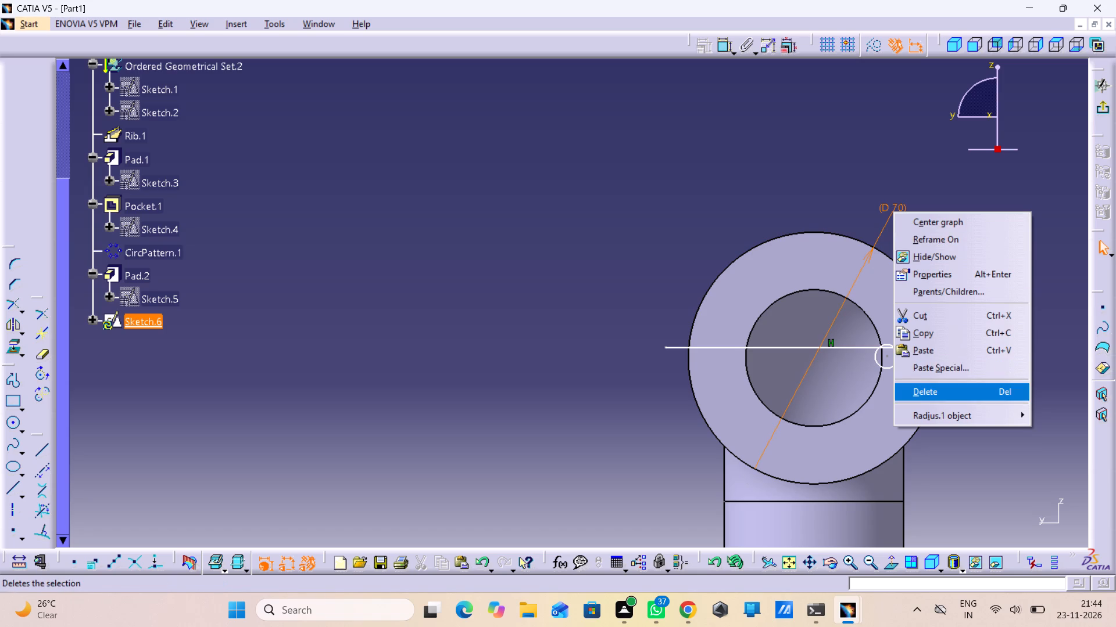
Dimension the horizontal line from the flange's outer edge and set the distance to 35 mm.
{"action": "left_click", "coordinate": [831, 347]}
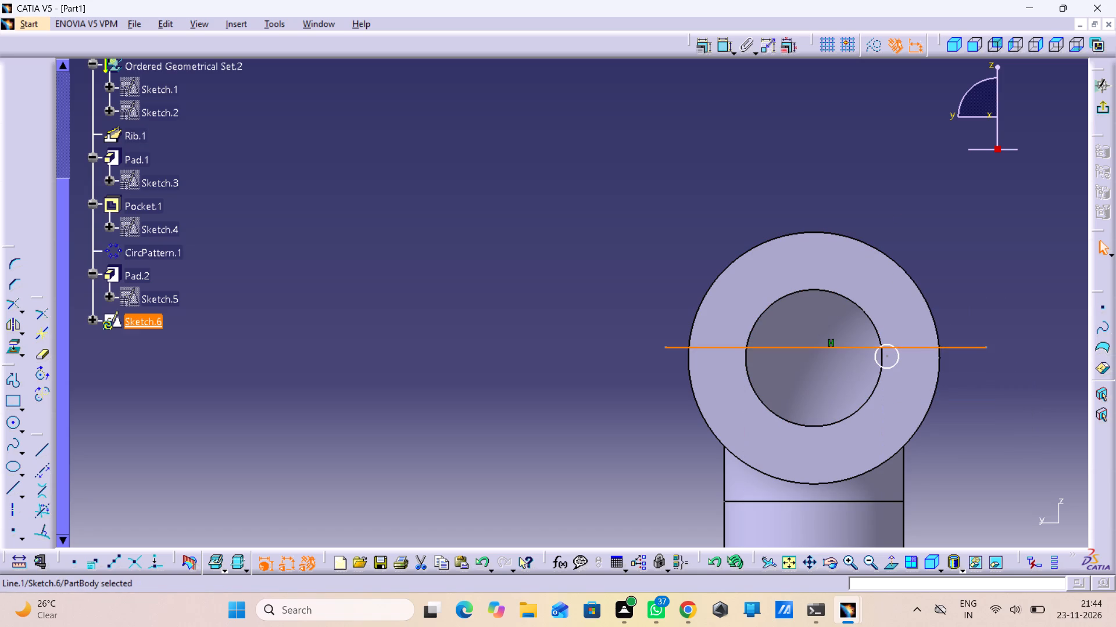
{"action": "left_click", "coordinate": [723, 49]}
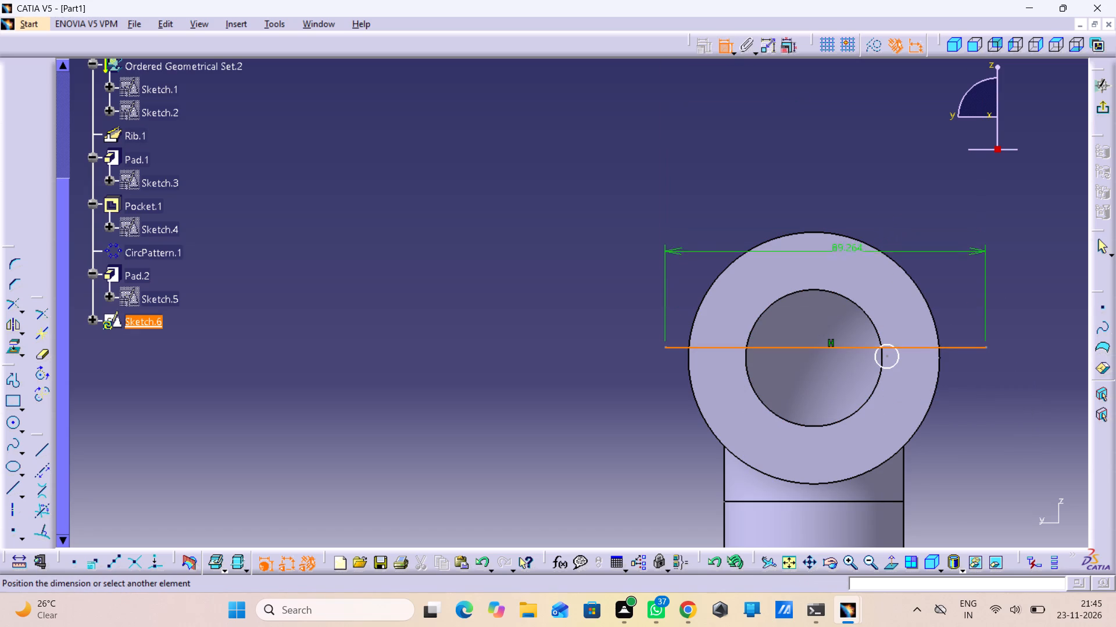
{"action": "left_click", "coordinate": [834, 233]}
{"action": "left_click", "coordinate": [902, 201]}
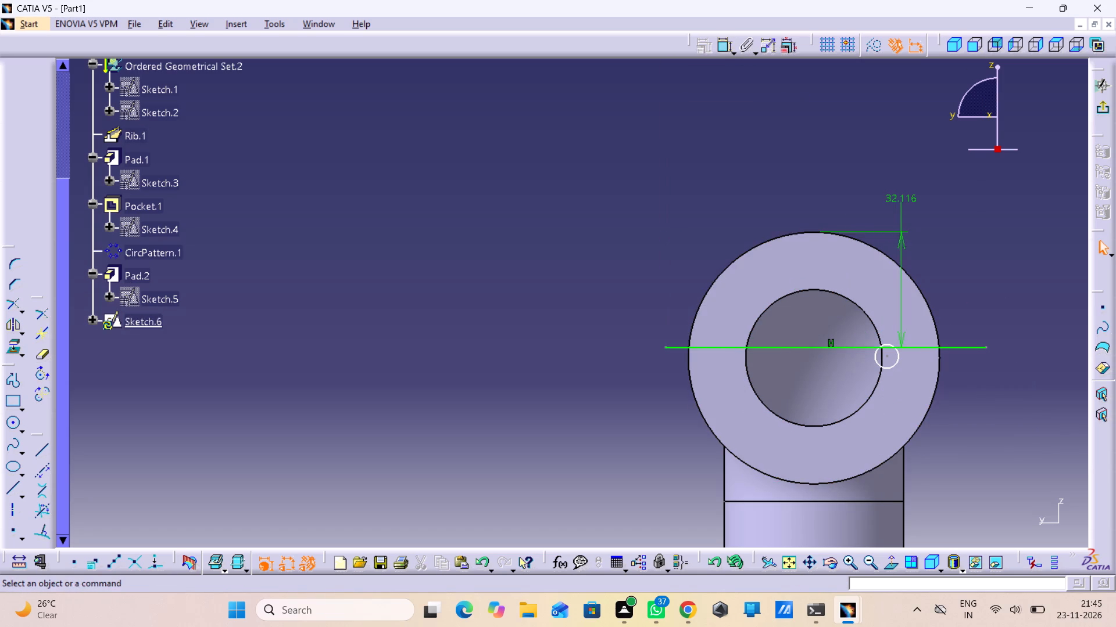
{"action": "double_click", "coordinate": [902, 192]}
{"action": "key", "text": "3"}
{"action": "key", "text": "5"}
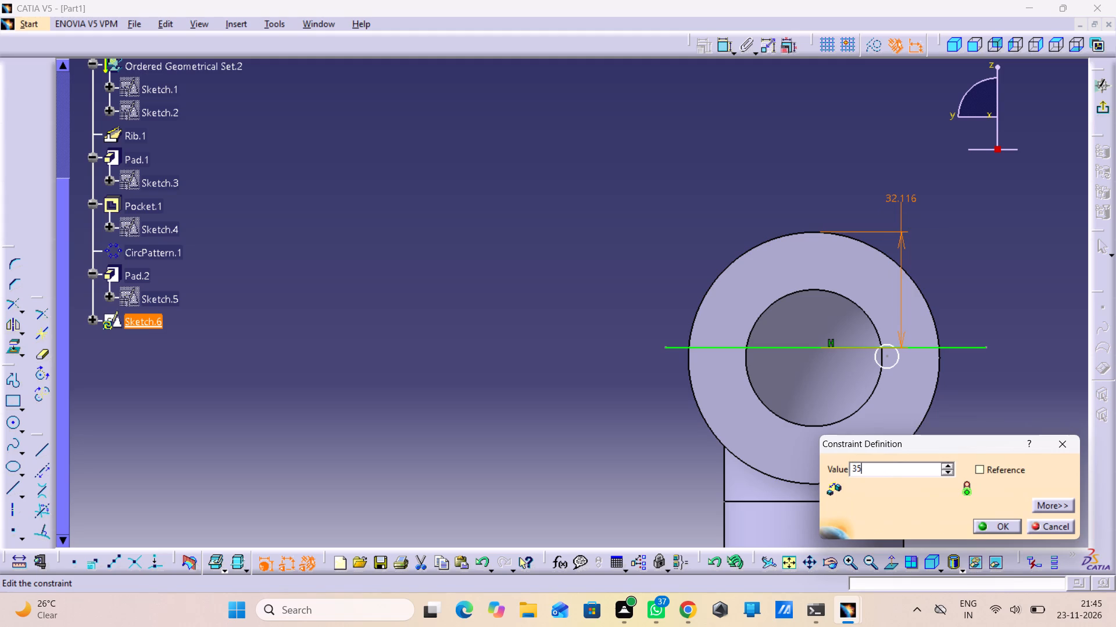
{"action": "key", "text": "Return"}
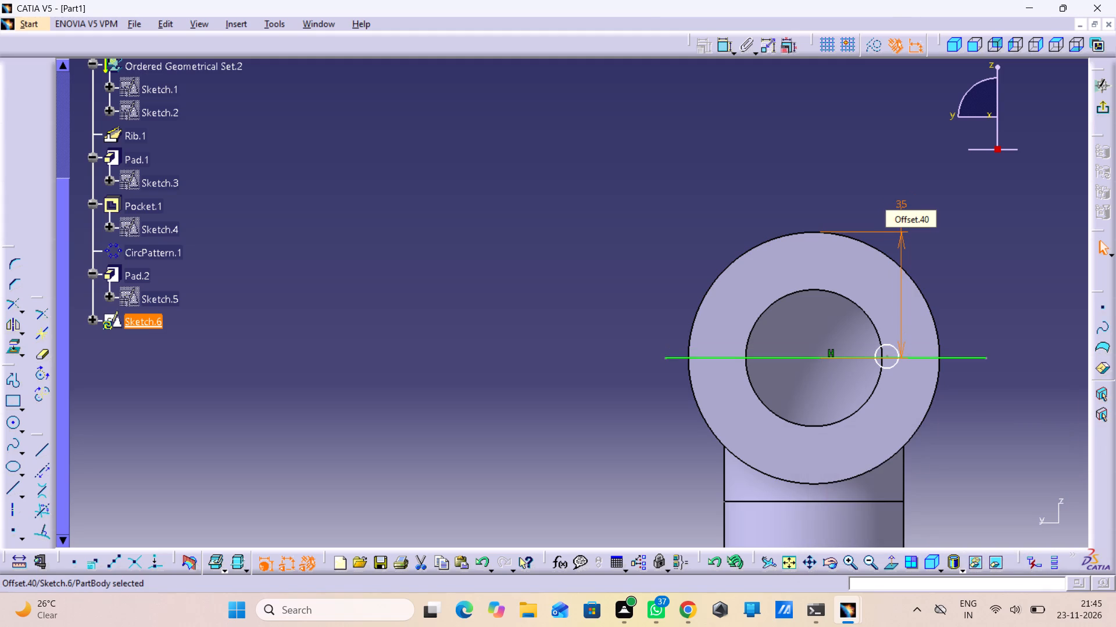
Constrain the small circle's centre to be coincident with the horizontal line across the flange.
{"action": "left_click", "coordinate": [886, 356]}
{"action": "left_click", "coordinate": [944, 356]}
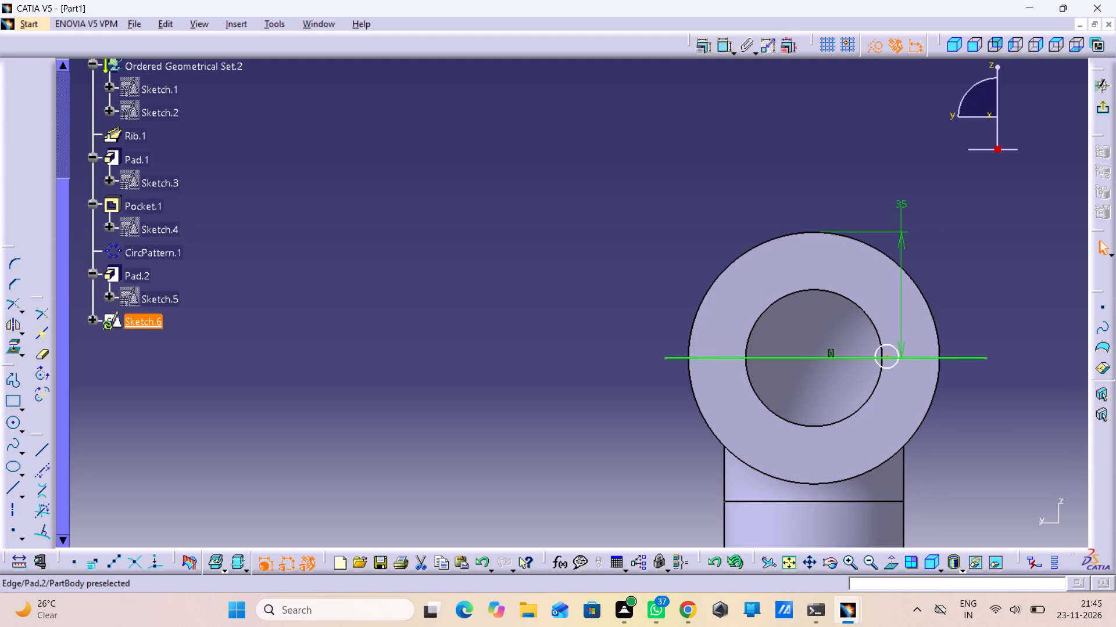
{"action": "double_click", "coordinate": [728, 44]}
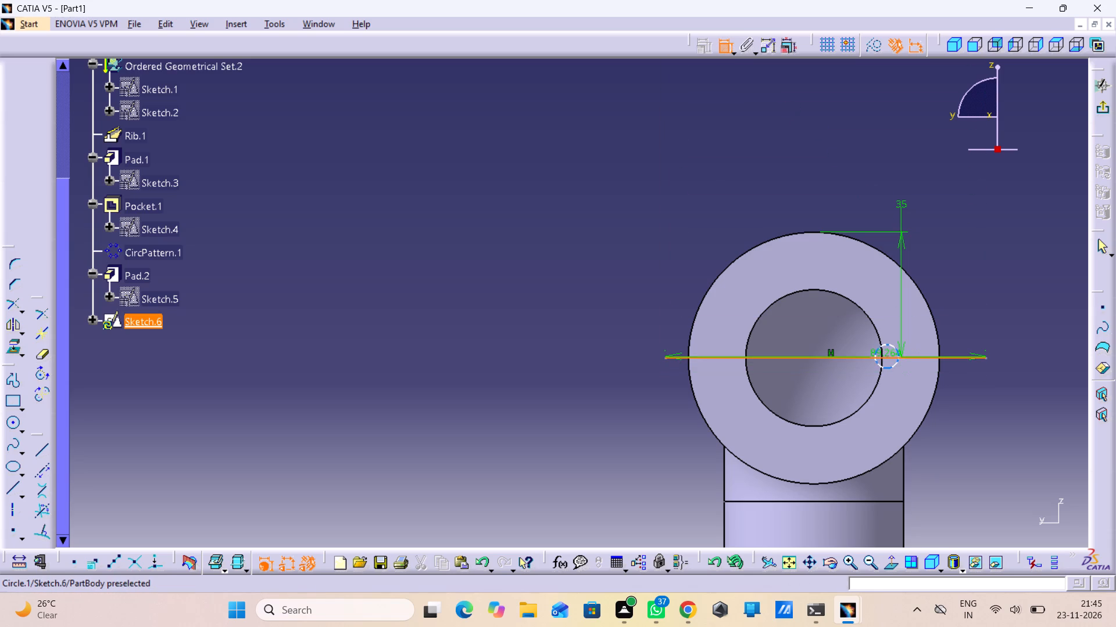
{"action": "left_click", "coordinate": [886, 358]}
{"action": "right_click", "coordinate": [958, 312]}
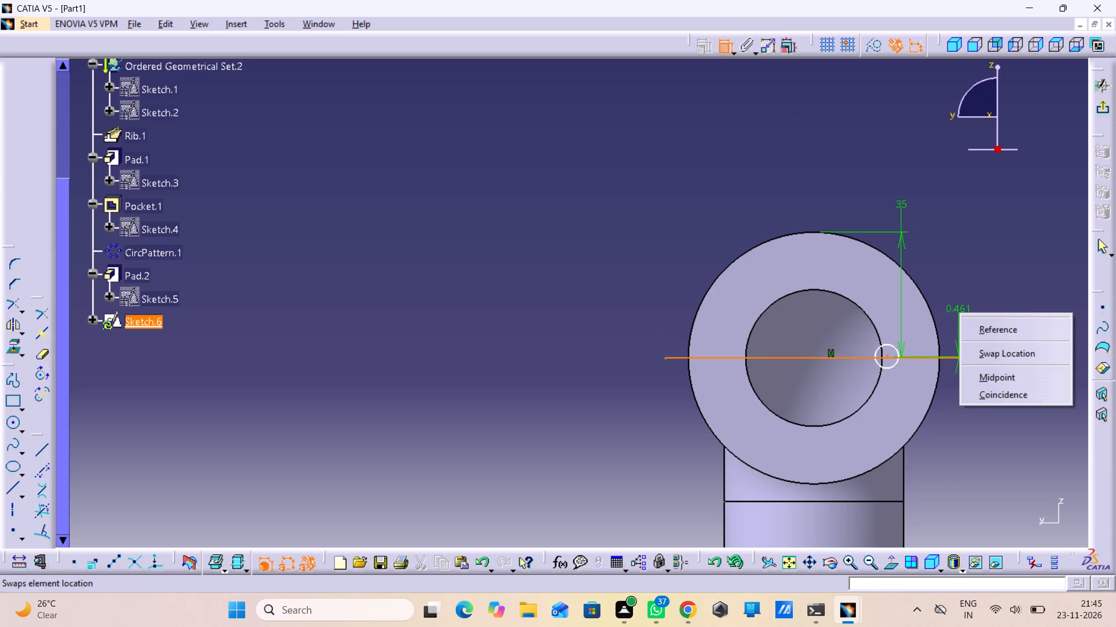
{"action": "left_click", "coordinate": [999, 398]}
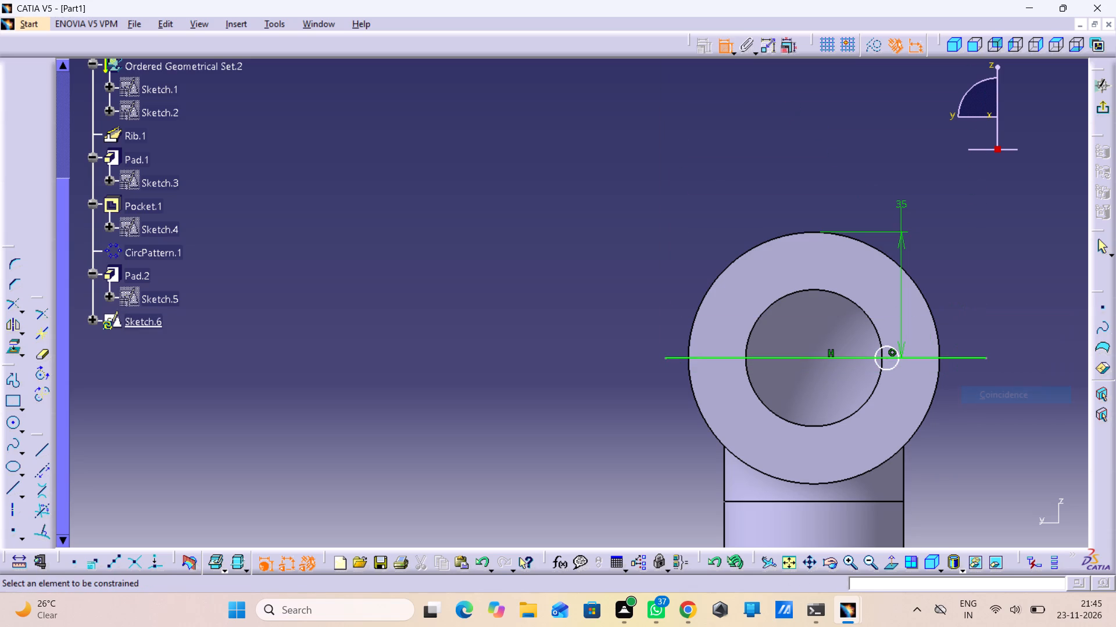
Dimension the small circle's centre from the bore's edge and set the distance to 10 mm.
{"action": "left_click", "coordinate": [886, 361]}
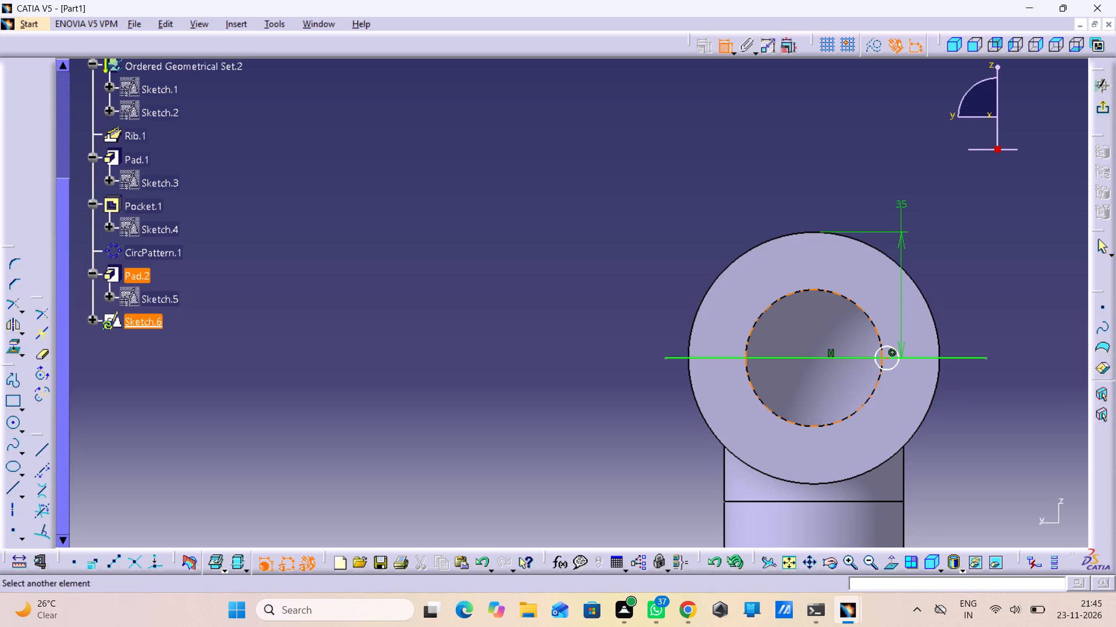
{"action": "left_click", "coordinate": [876, 329]}
{"action": "left_click", "coordinate": [963, 255]}
{"action": "double_click", "coordinate": [967, 244]}
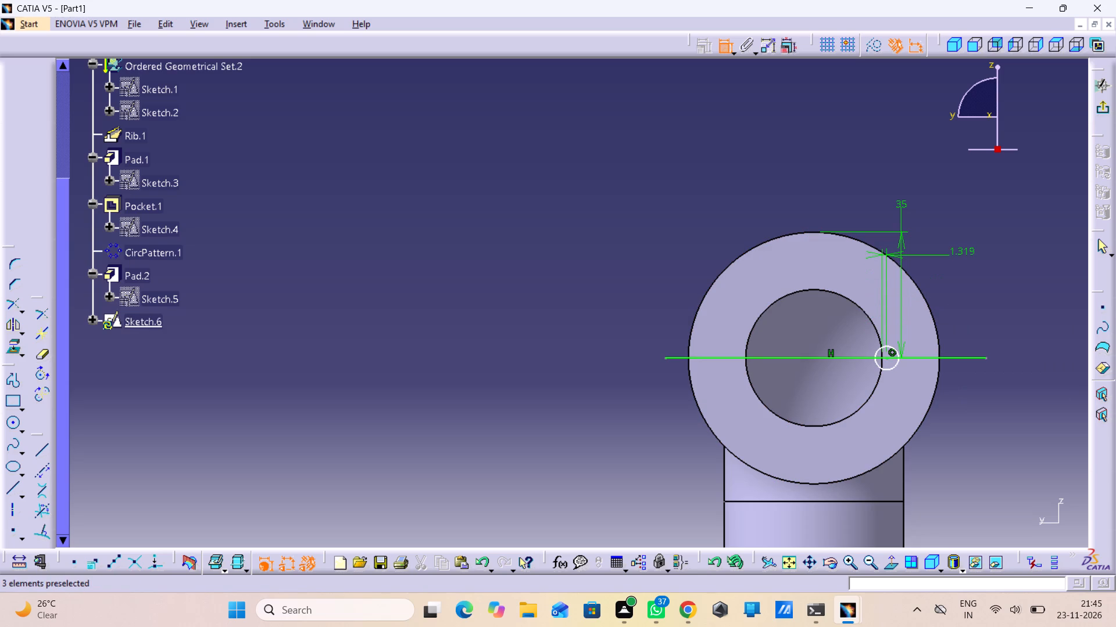
{"action": "type", "text": "10"}
{"action": "key", "text": "Return"}
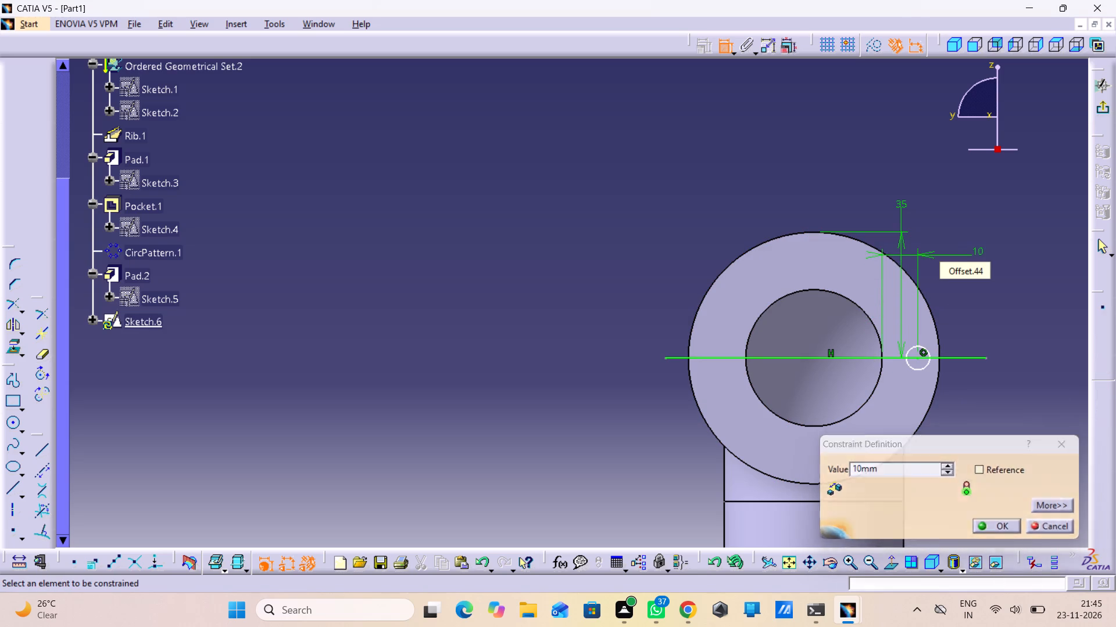
Set the distance between the bore's edge and the small circle's centre to 8 mm.
{"action": "double_click", "coordinate": [978, 247]}
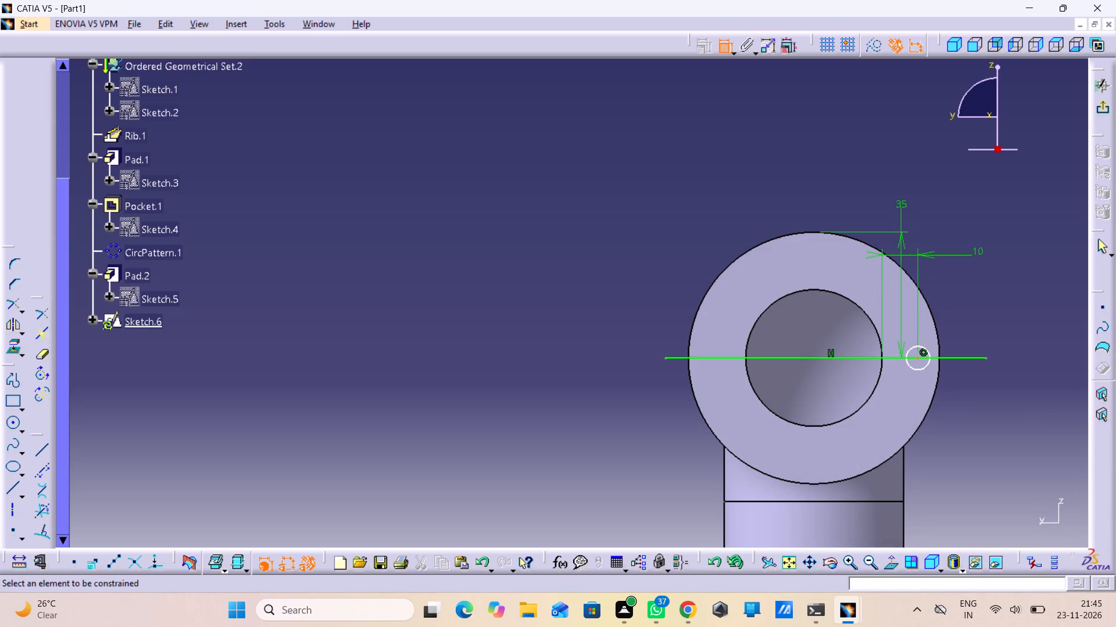
{"action": "key", "text": "8"}
{"action": "key", "text": "Return"}
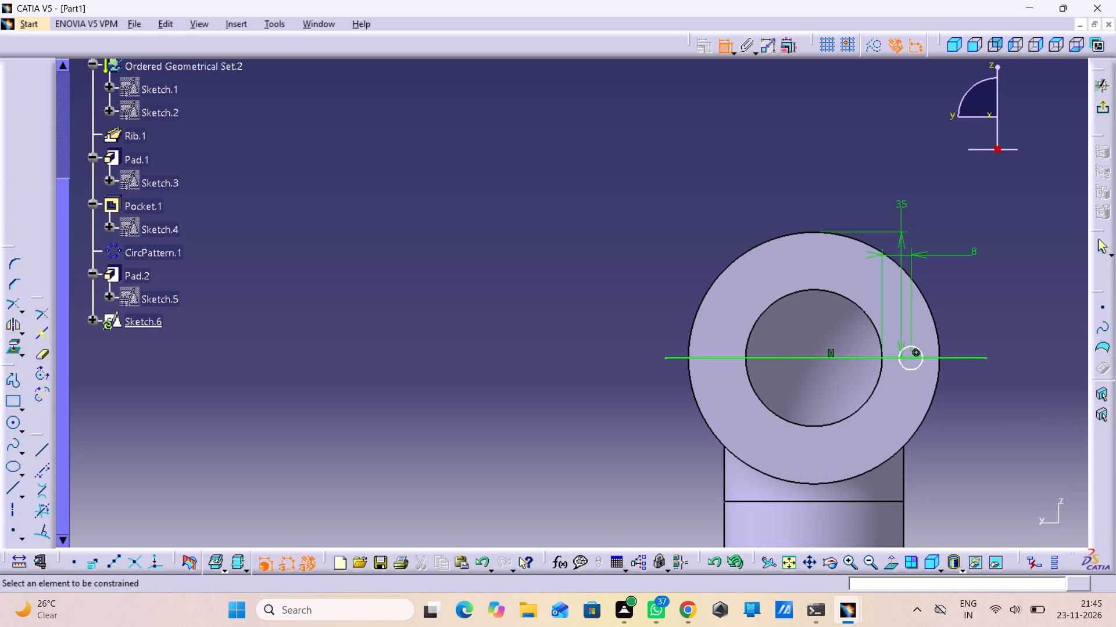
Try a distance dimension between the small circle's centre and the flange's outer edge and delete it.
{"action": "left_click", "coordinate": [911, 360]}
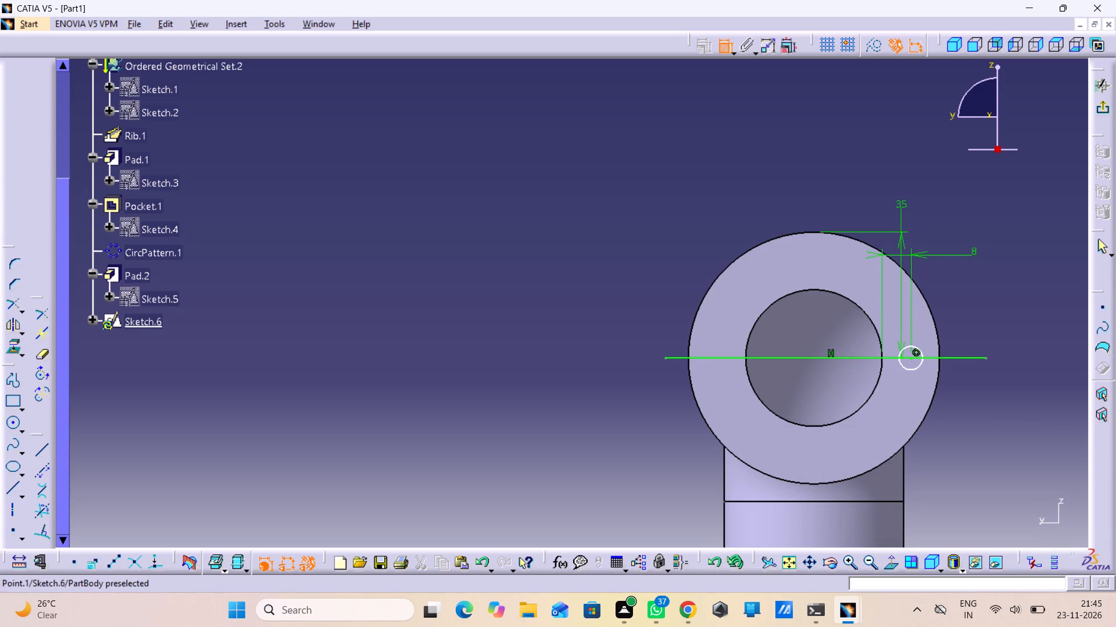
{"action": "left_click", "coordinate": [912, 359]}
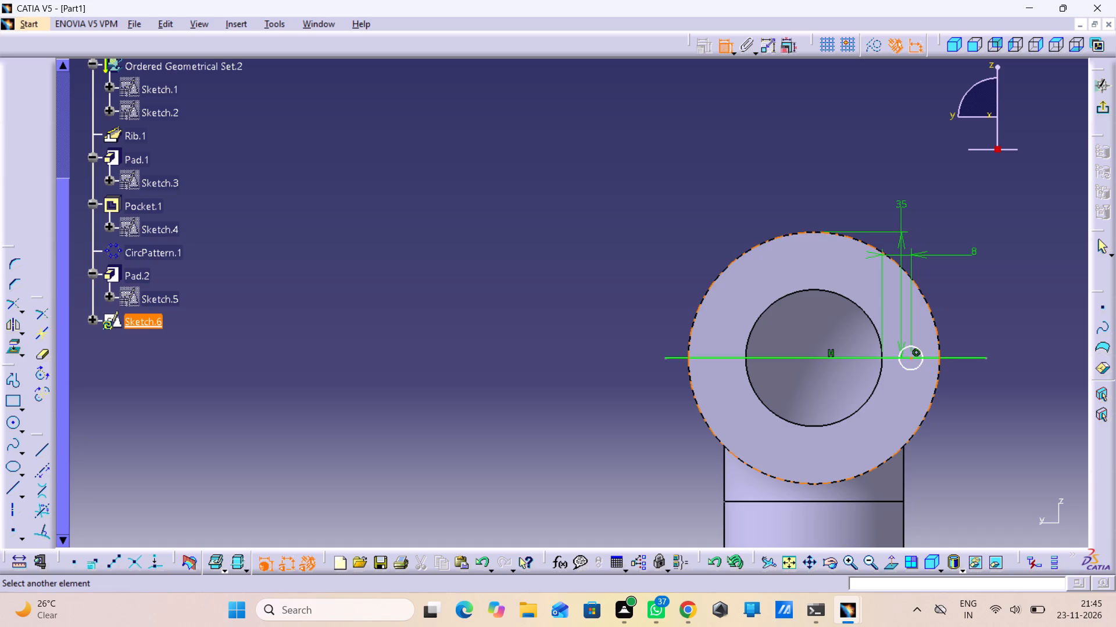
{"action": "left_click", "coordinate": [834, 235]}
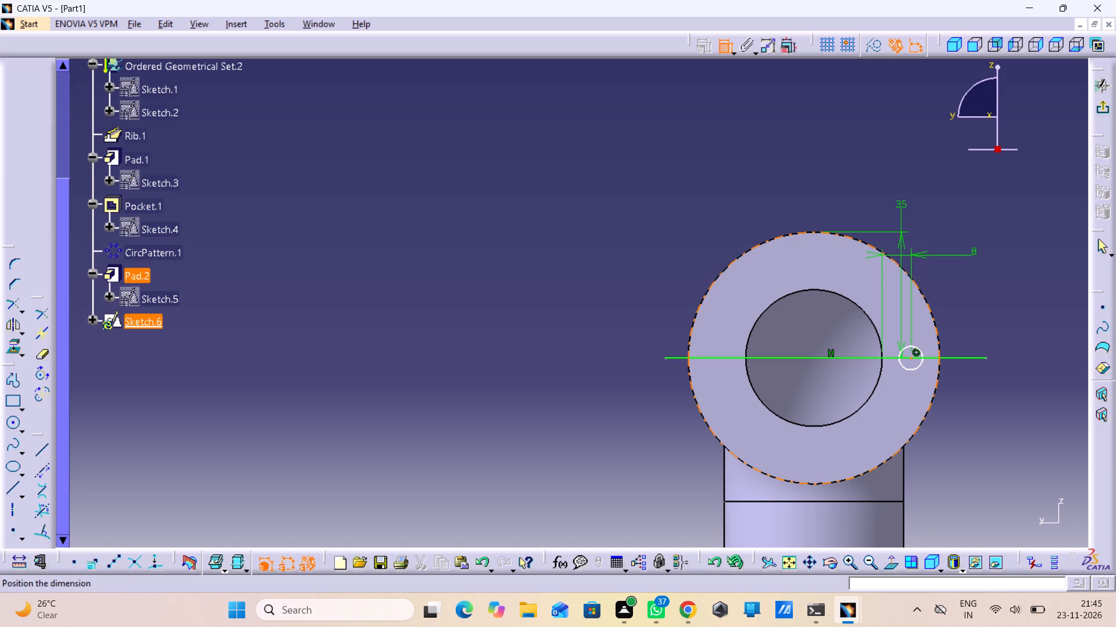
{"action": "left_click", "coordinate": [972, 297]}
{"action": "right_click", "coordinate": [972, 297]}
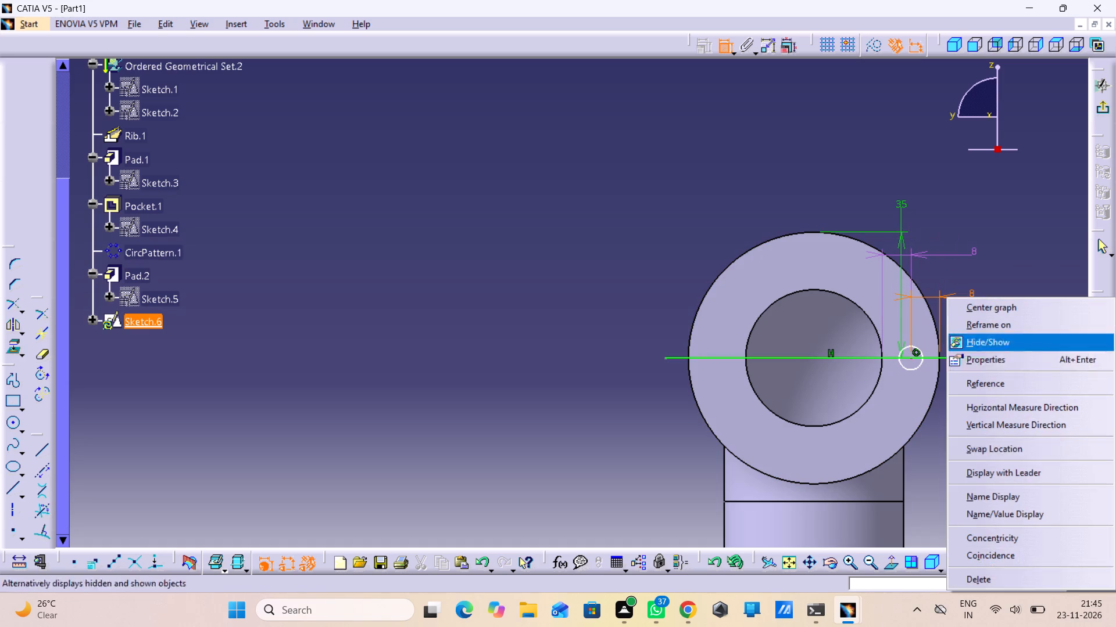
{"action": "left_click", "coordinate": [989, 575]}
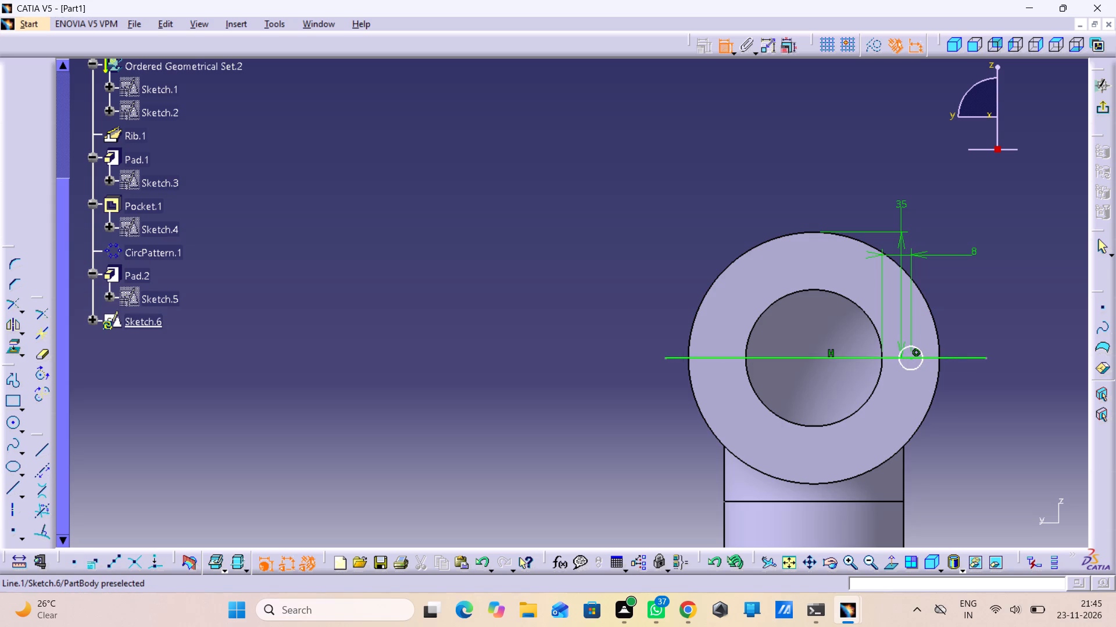
Delete the horizontal line that runs across the flange.
{"action": "right_click", "coordinate": [952, 361]}
{"action": "left_click", "coordinate": [963, 233]}
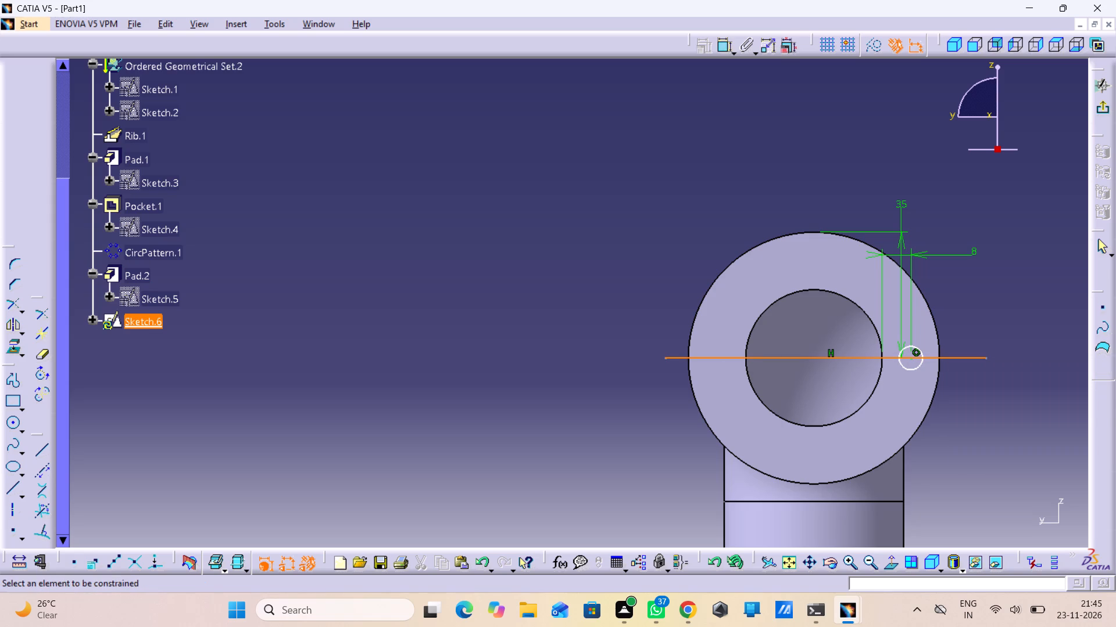
{"action": "left_click", "coordinate": [728, 51]}
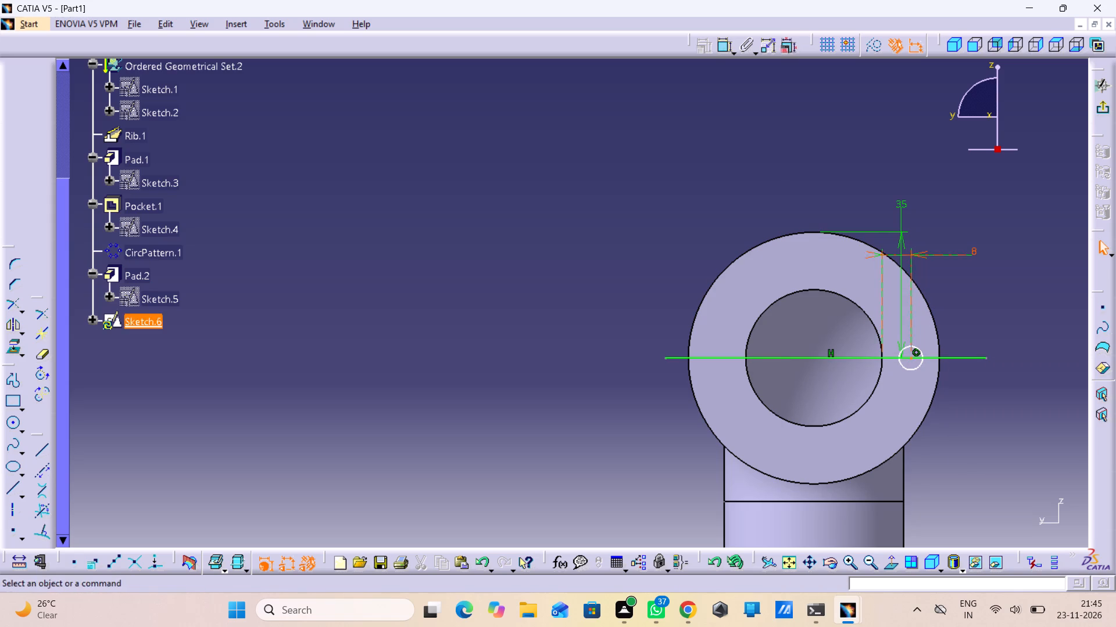
{"action": "right_click", "coordinate": [952, 356]}
{"action": "left_click", "coordinate": [1013, 555]}
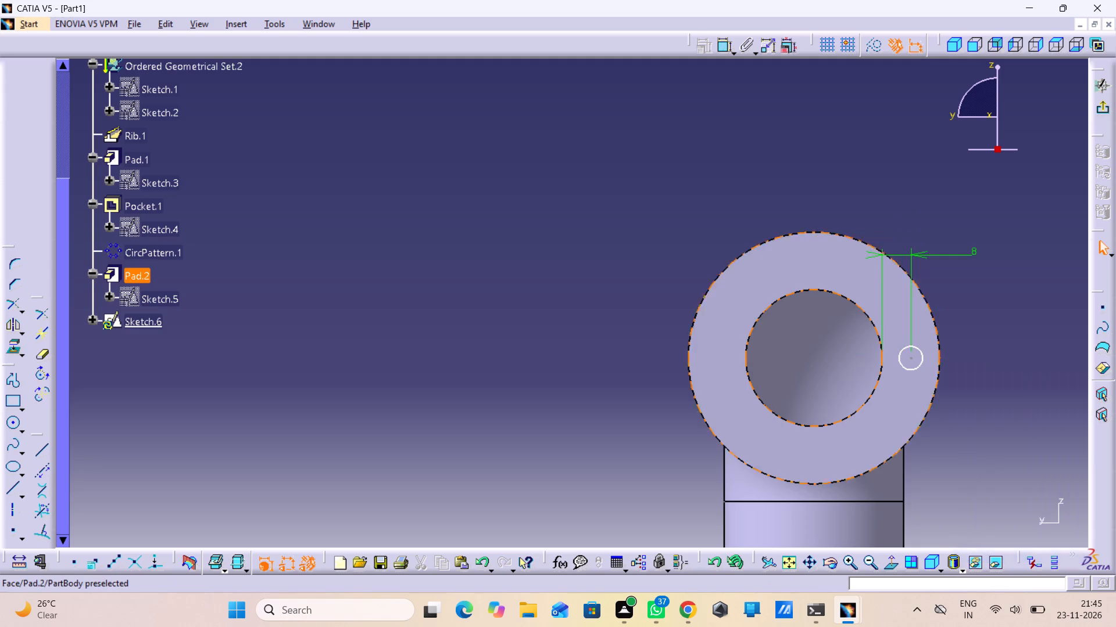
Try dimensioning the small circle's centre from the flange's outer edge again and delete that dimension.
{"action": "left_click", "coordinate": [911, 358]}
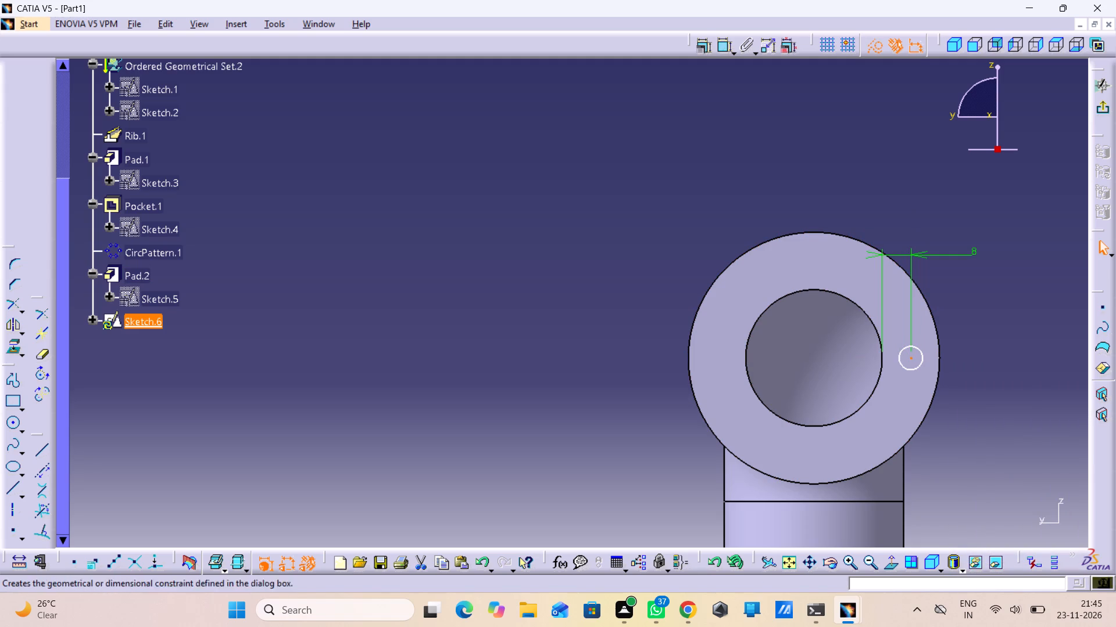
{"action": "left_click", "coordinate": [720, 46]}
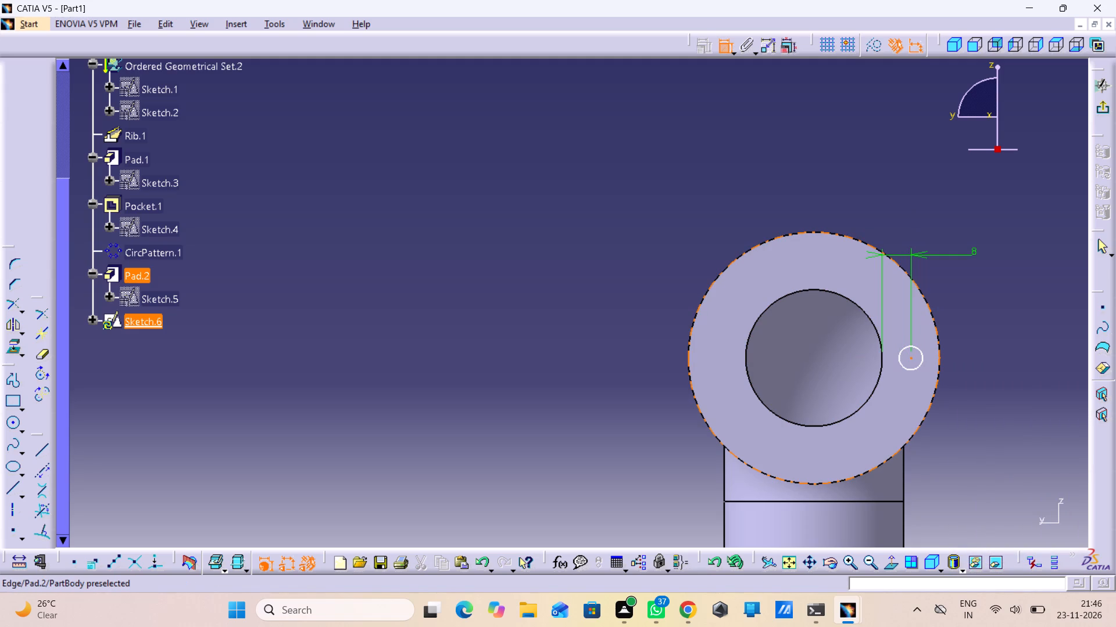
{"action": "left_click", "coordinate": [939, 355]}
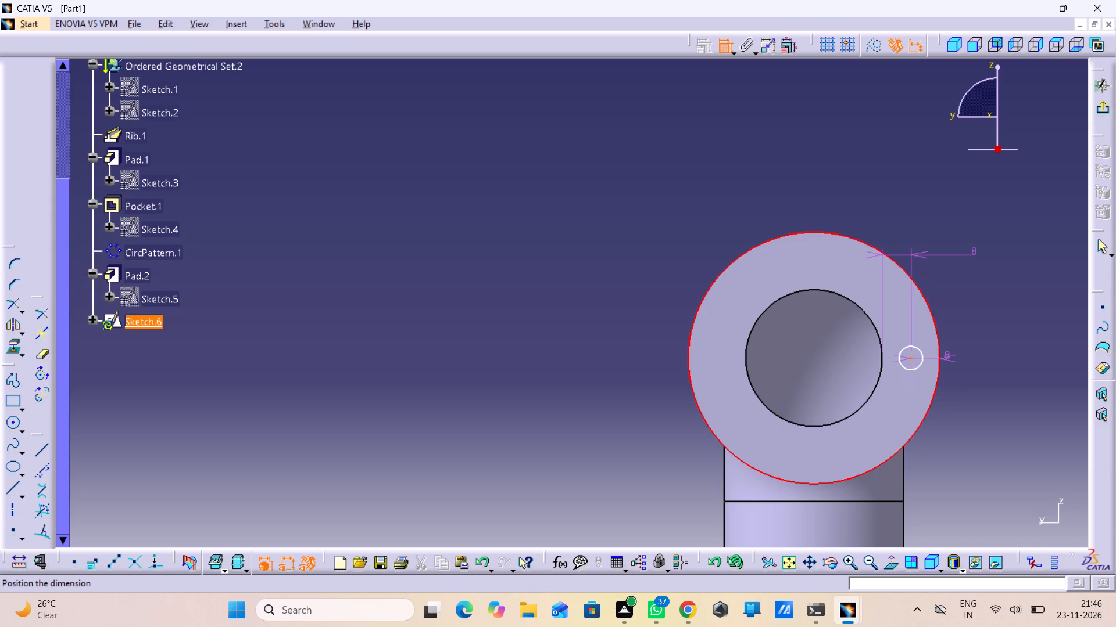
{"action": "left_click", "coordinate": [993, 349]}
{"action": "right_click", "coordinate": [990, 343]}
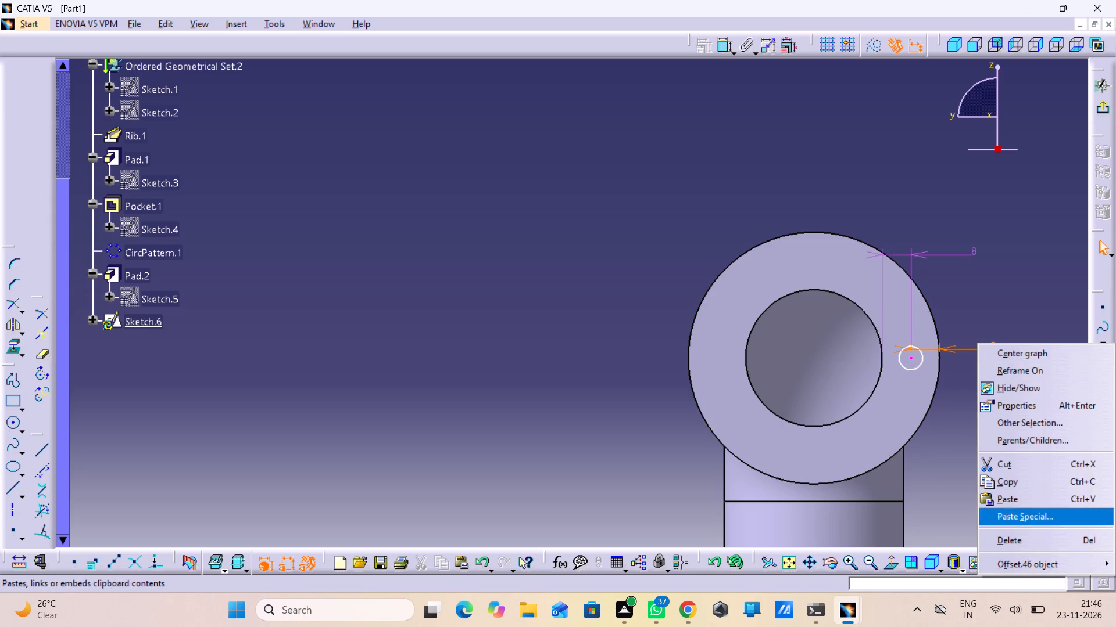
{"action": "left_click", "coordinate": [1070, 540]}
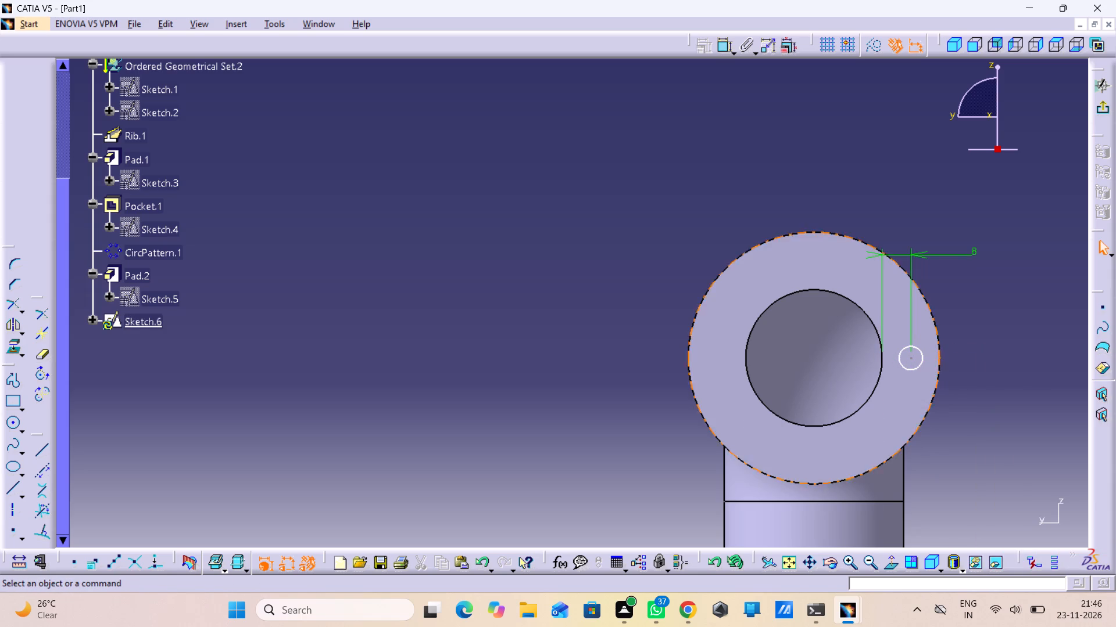
Sketch a horizontal axis line about 79 mm long across the whole flange, level with the small circle's centre.
{"action": "left_click", "coordinate": [9, 508]}
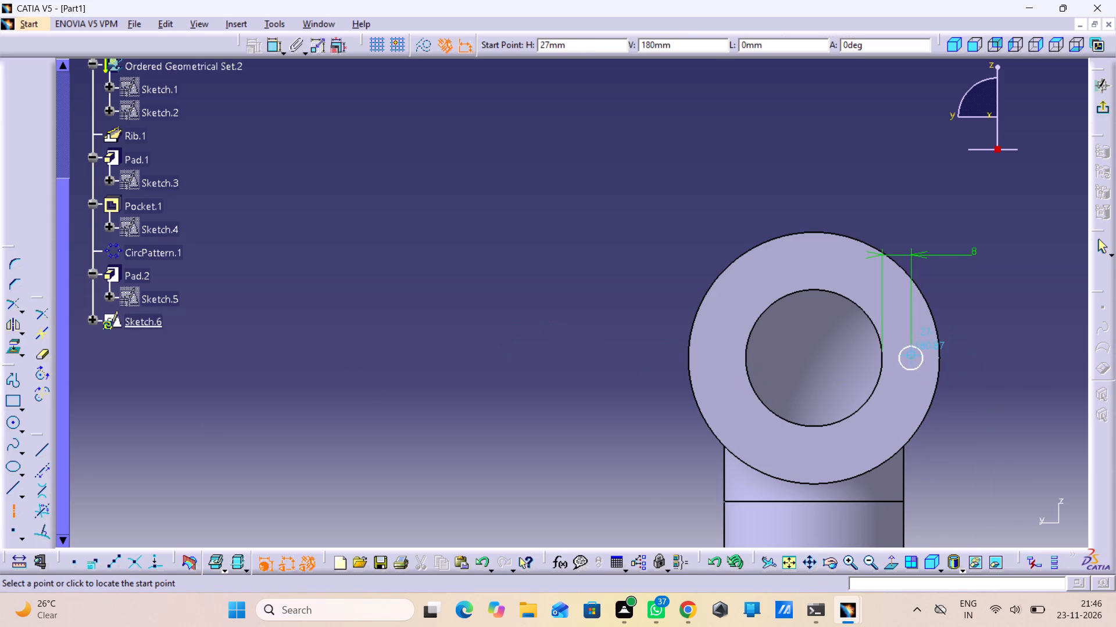
{"action": "left_click", "coordinate": [670, 356]}
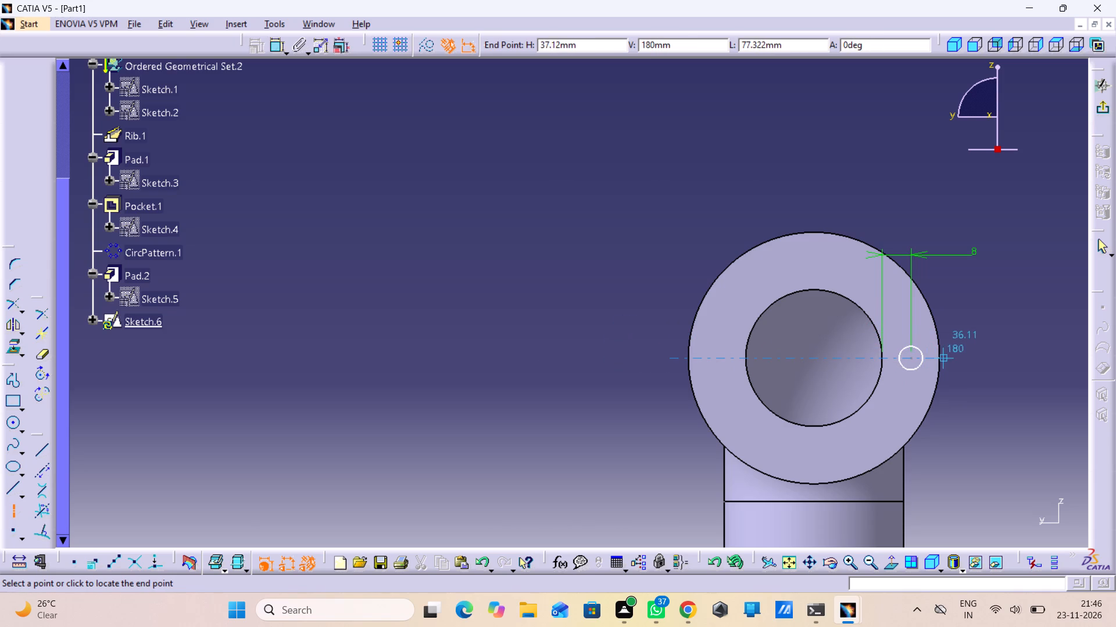
{"action": "left_click", "coordinate": [956, 359]}
{"action": "left_click", "coordinate": [585, 271]}
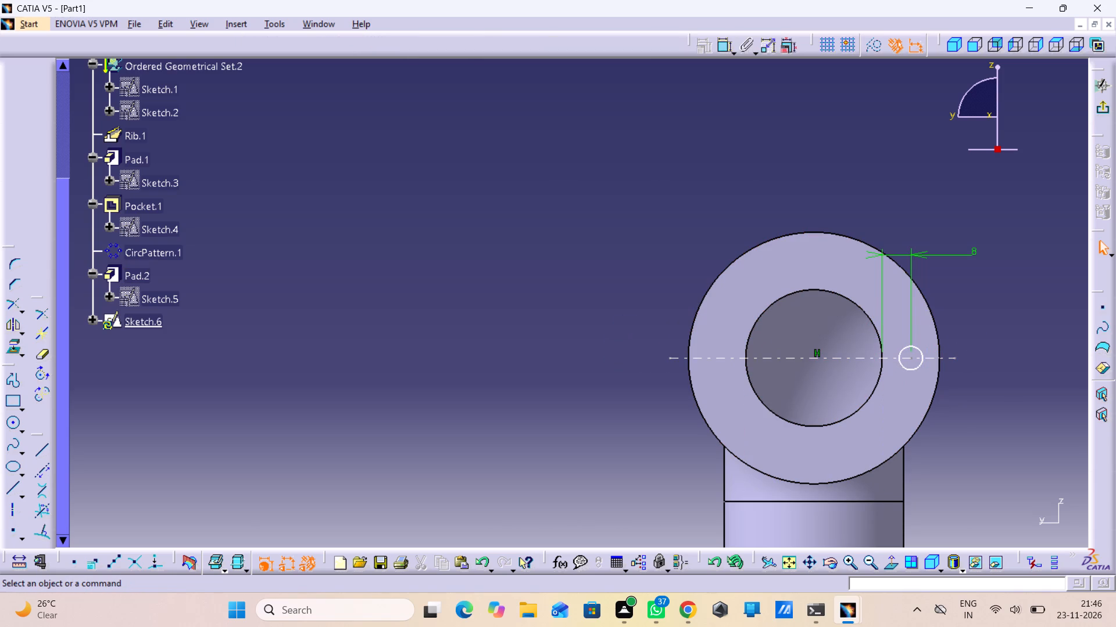
Constrain the small circle's centre to be coincident with the horizontal axis line.
{"action": "double_click", "coordinate": [720, 52]}
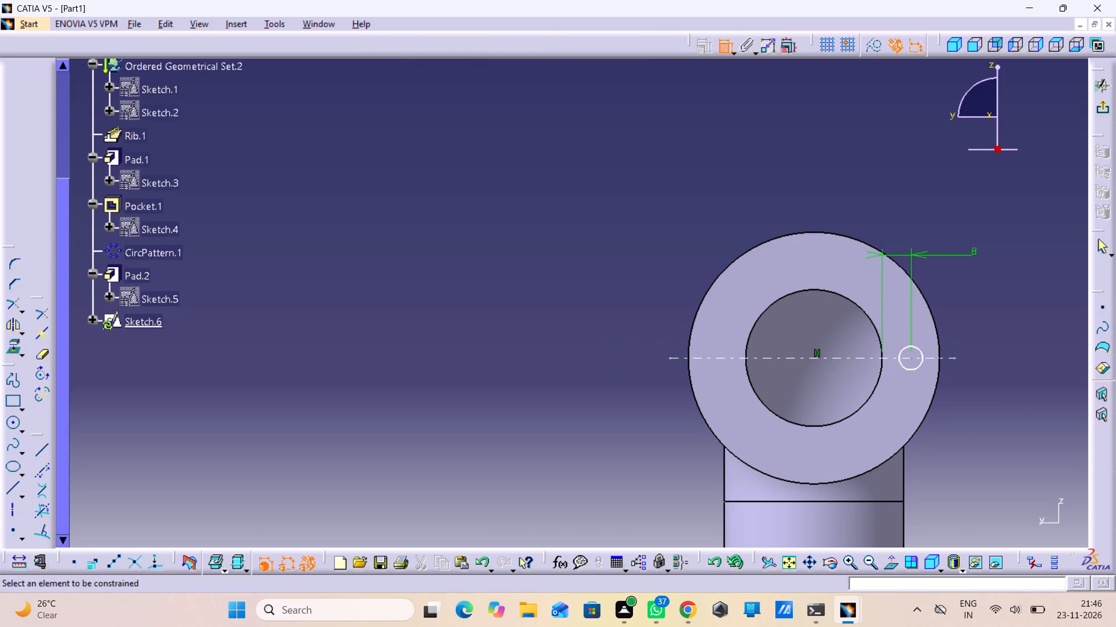
{"action": "middle_click_drag", "start_coordinate": [902, 369], "coordinate": [893, 283]}
{"action": "right_click", "coordinate": [904, 370]}
{"action": "middle_click_drag", "start_coordinate": [894, 284], "coordinate": [209, 214]}
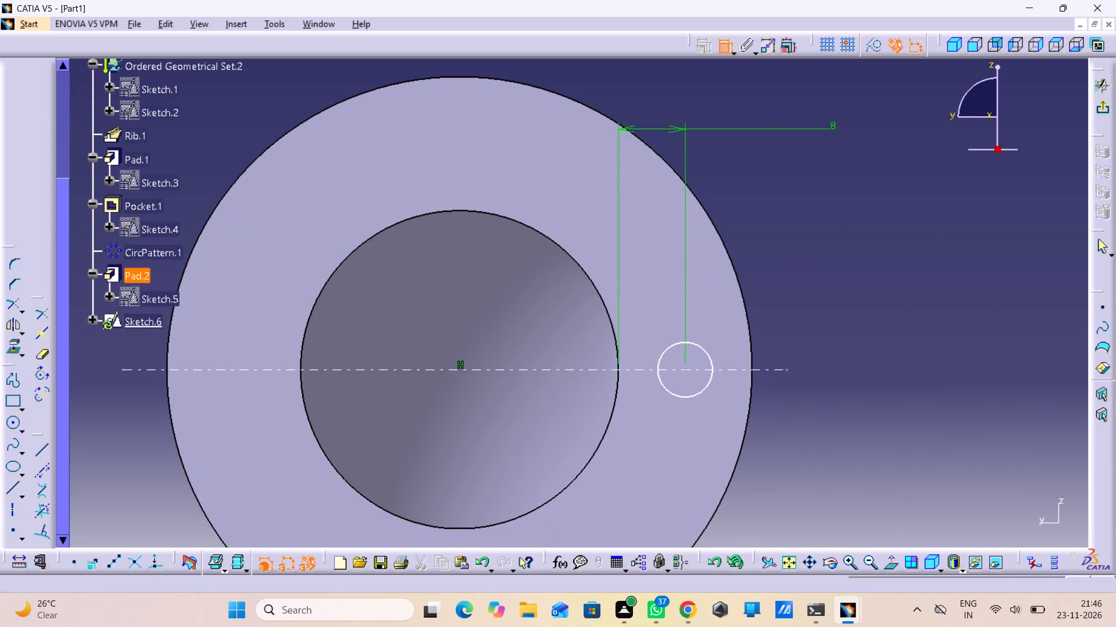
{"action": "left_click", "coordinate": [686, 371]}
{"action": "left_click", "coordinate": [735, 374]}
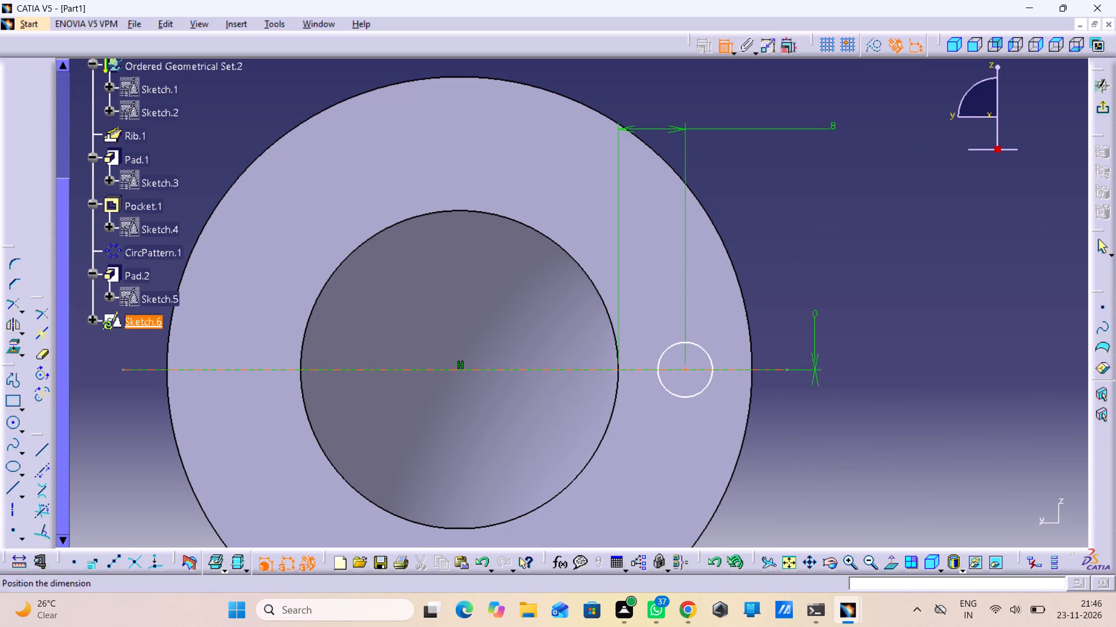
{"action": "right_click", "coordinate": [800, 296]}
{"action": "left_click", "coordinate": [868, 395]}
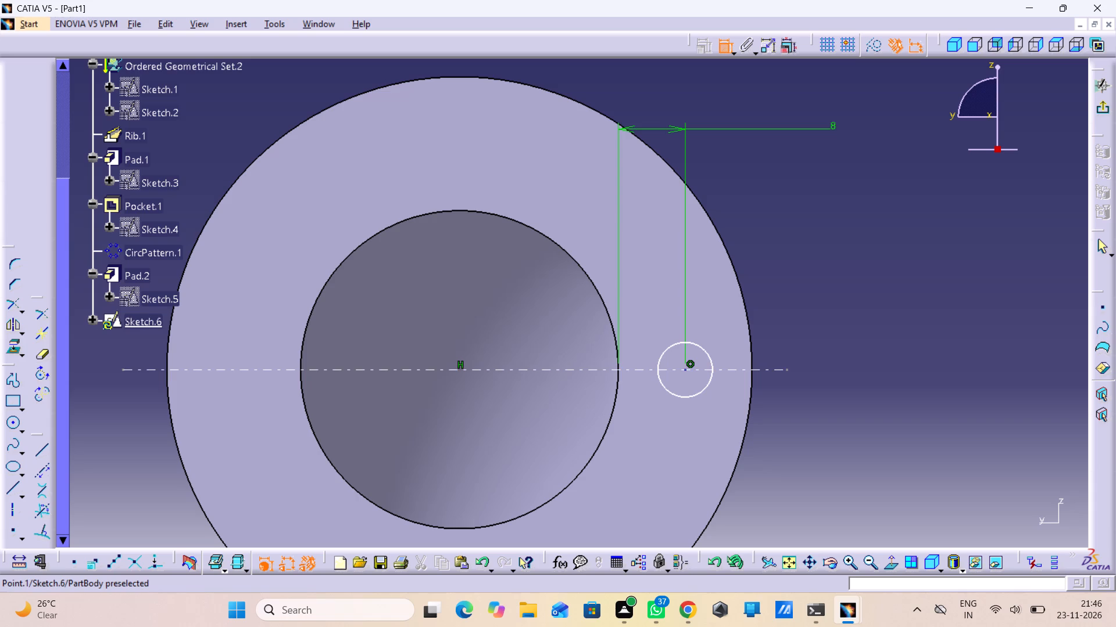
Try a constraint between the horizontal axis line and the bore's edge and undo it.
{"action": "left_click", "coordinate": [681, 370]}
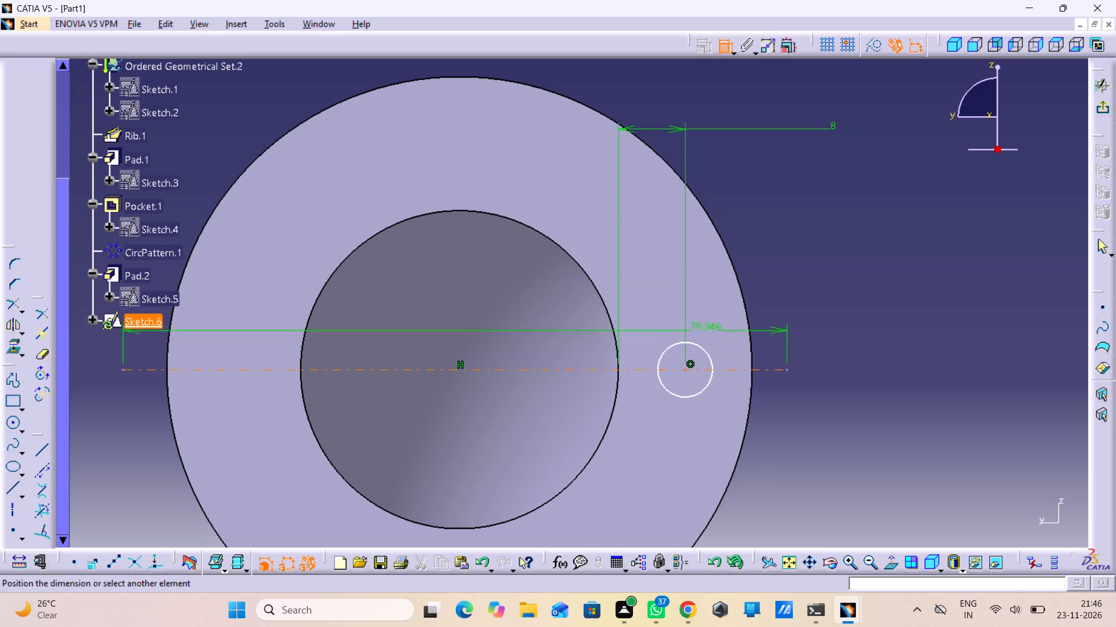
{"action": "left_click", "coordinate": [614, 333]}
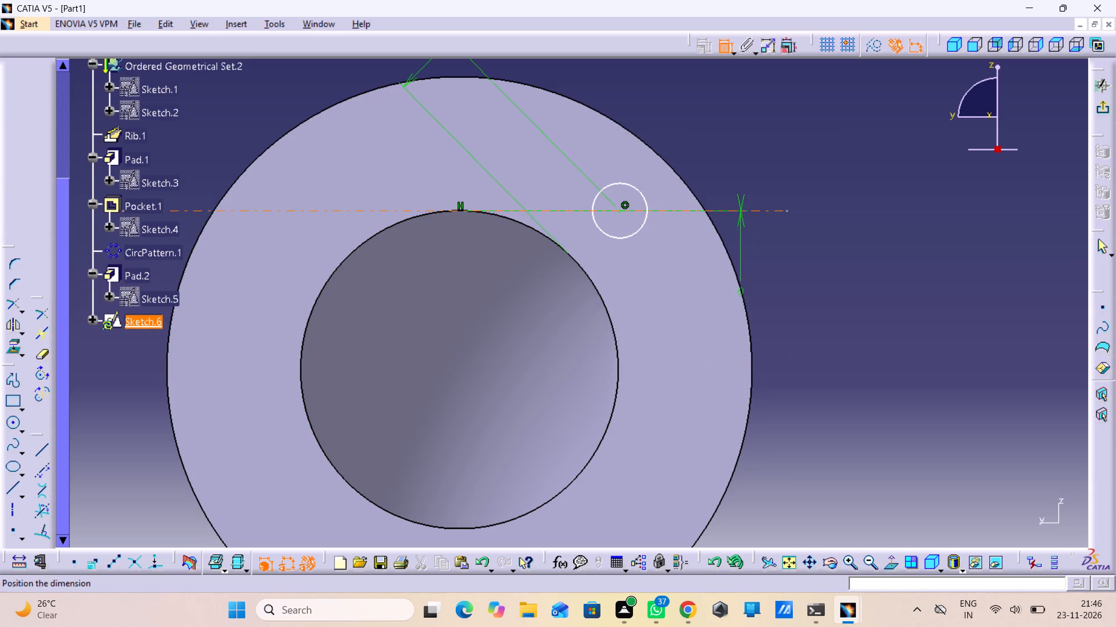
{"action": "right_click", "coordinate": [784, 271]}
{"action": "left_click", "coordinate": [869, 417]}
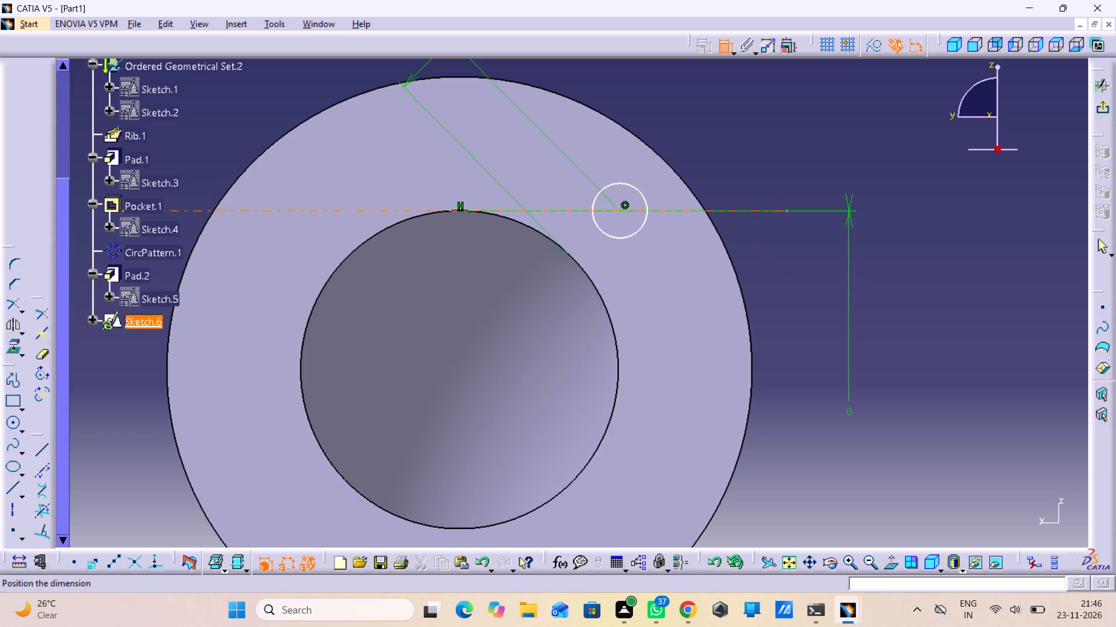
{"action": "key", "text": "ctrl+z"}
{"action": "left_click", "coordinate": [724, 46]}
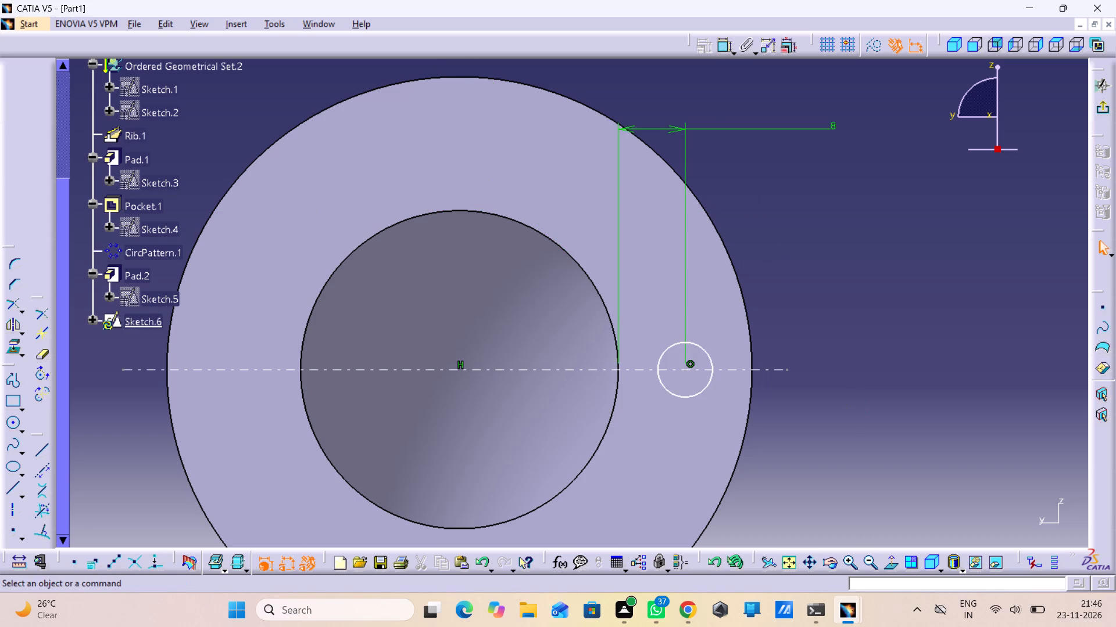
Sketch a vertical axis line about 29 mm long upward from the middle of the horizontal axis line.
{"action": "left_click", "coordinate": [15, 507]}
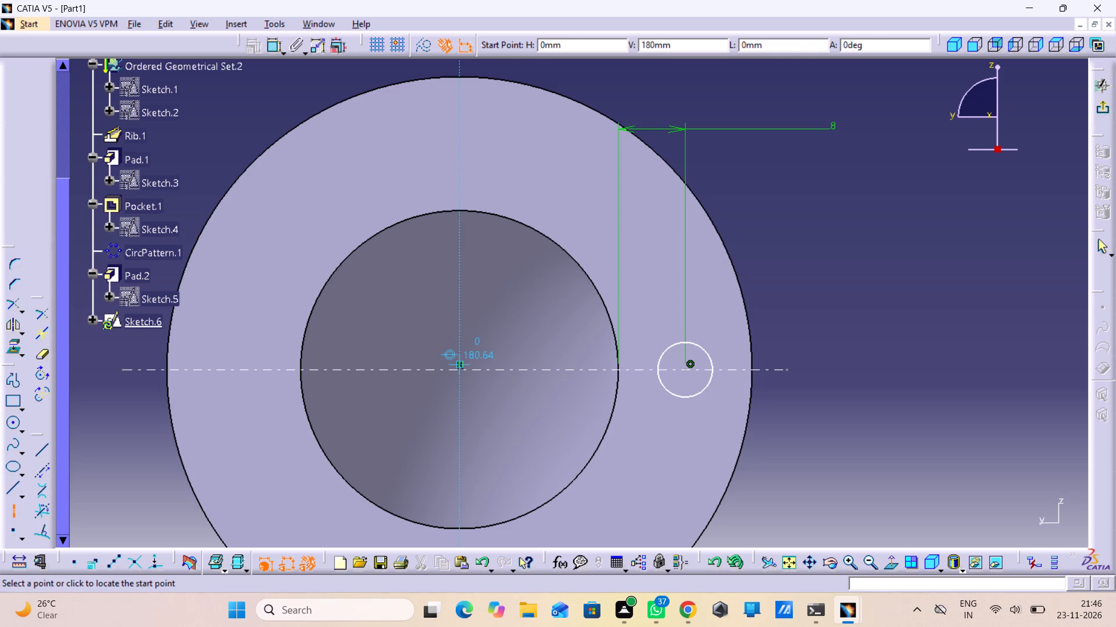
{"action": "left_click_drag", "start_coordinate": [462, 369], "coordinate": [461, 360]}
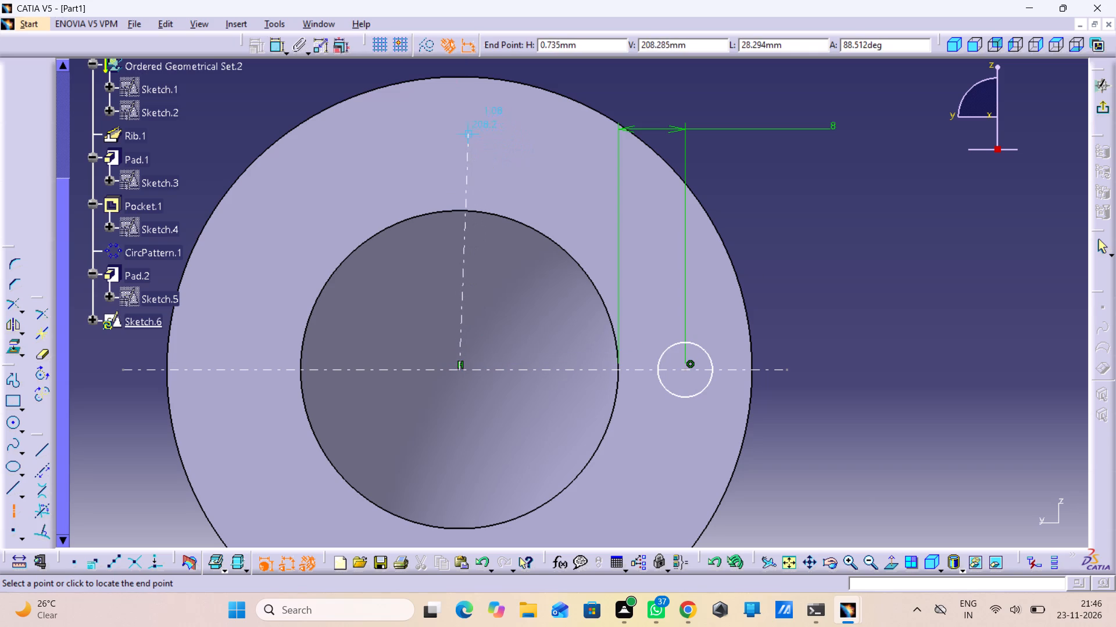
{"action": "left_click", "coordinate": [459, 126]}
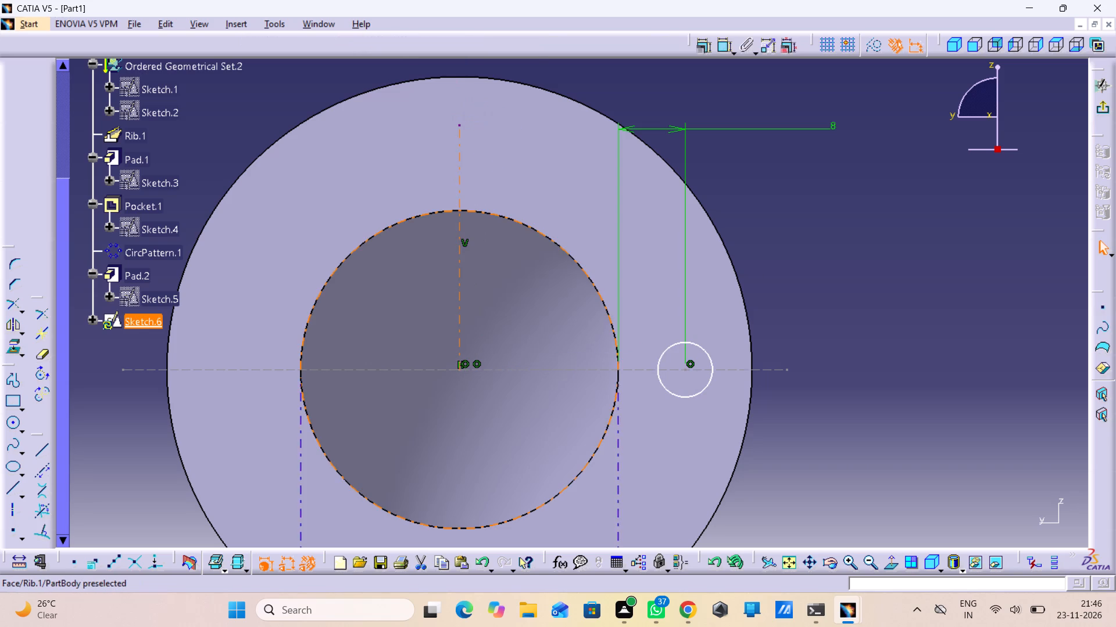
{"action": "left_click", "coordinate": [222, 131]}
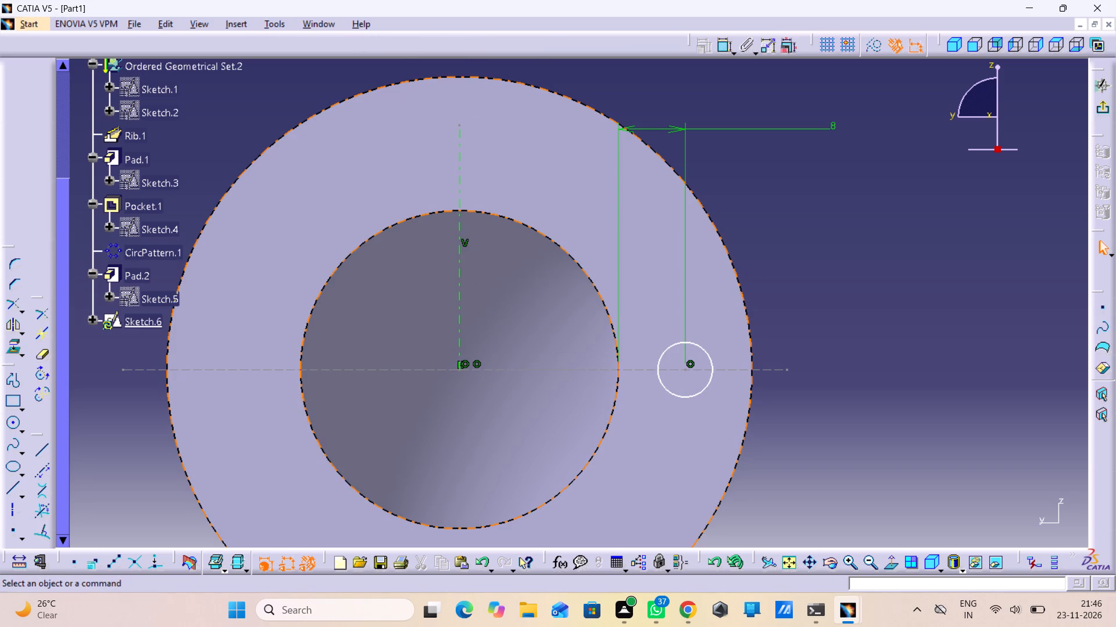
Dimension the vertical axis line's length.
{"action": "left_click", "coordinate": [683, 369]}
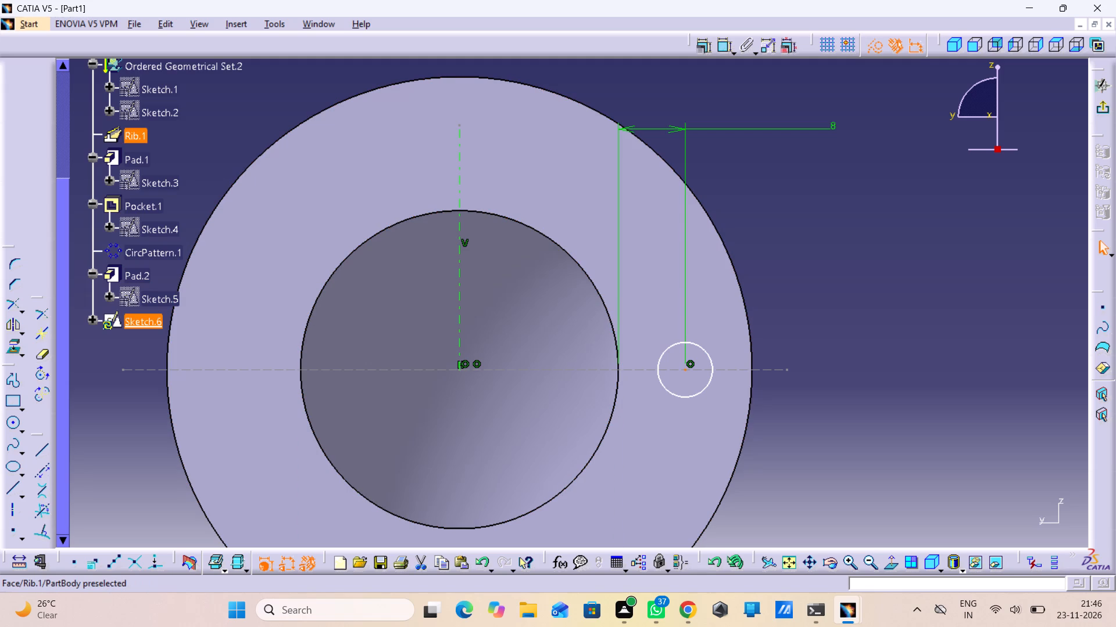
{"action": "left_click", "coordinate": [457, 257]}
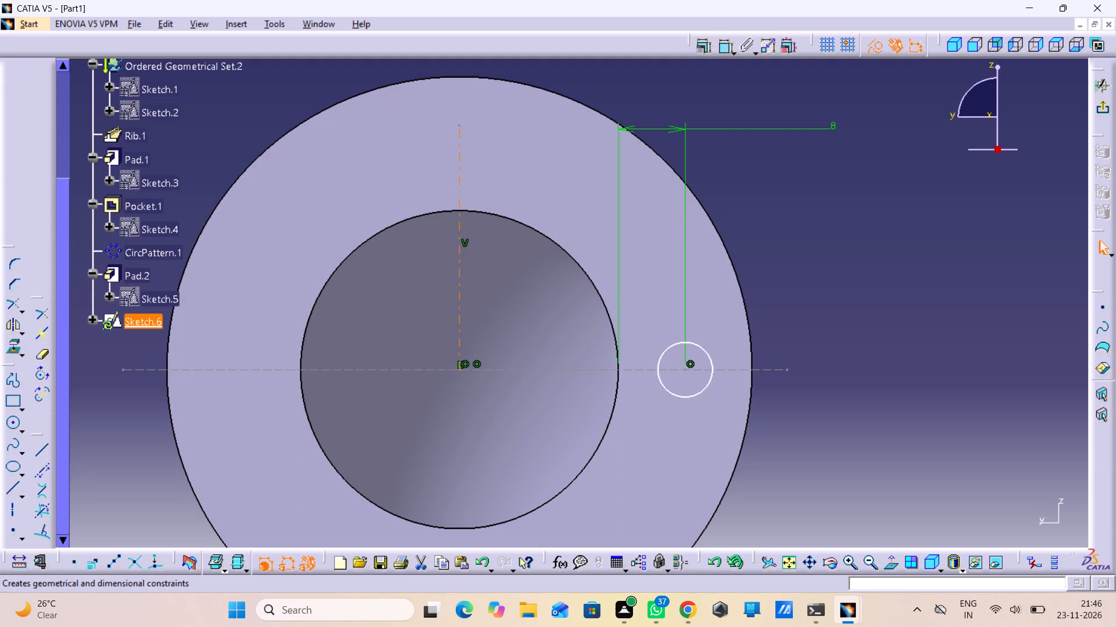
{"action": "double_click", "coordinate": [722, 44]}
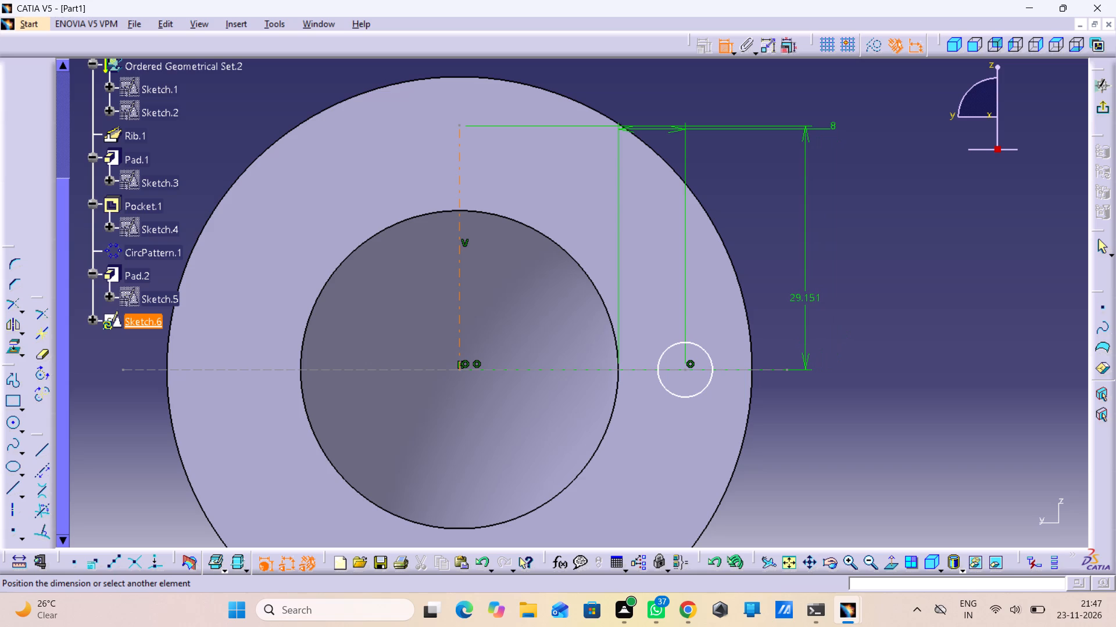
{"action": "left_click", "coordinate": [806, 301]}
{"action": "right_click", "coordinate": [806, 301]}
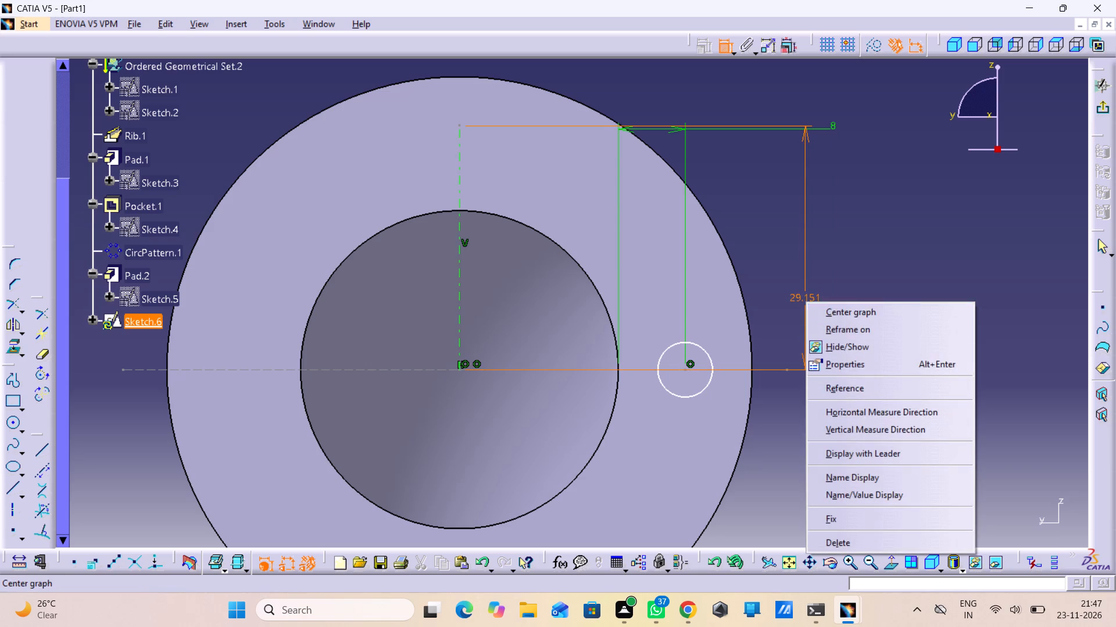
{"action": "left_click", "coordinate": [836, 235]}
Dimension the small circle's diameter and set it to 8 mm.
{"action": "left_click_drag", "start_coordinate": [704, 349], "coordinate": [771, 366]}
{"action": "left_click", "coordinate": [761, 274]}
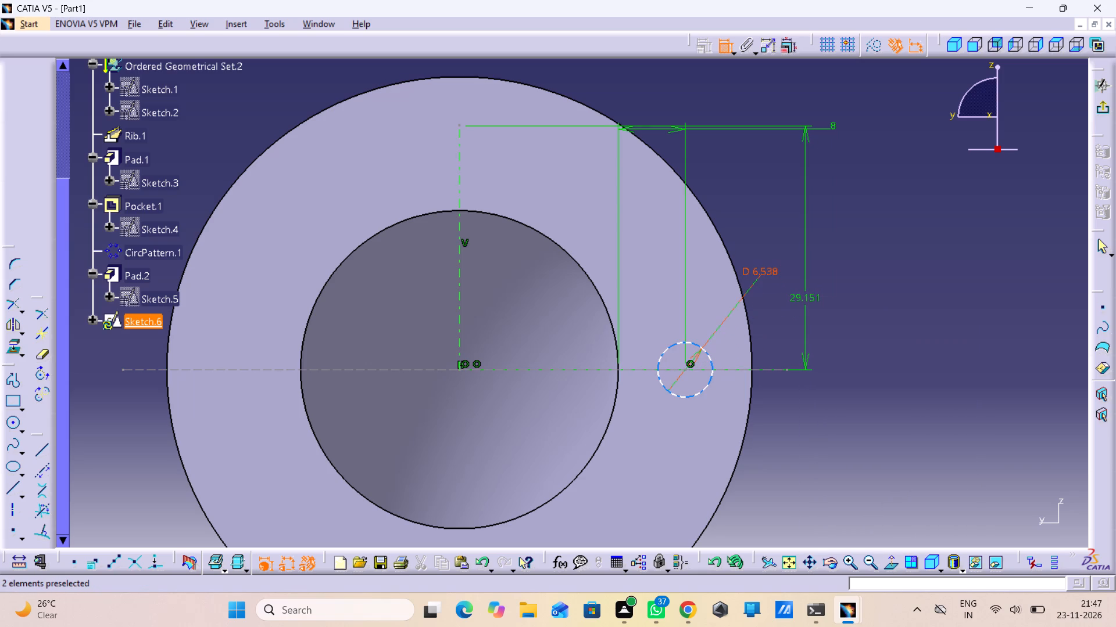
{"action": "double_click", "coordinate": [771, 269]}
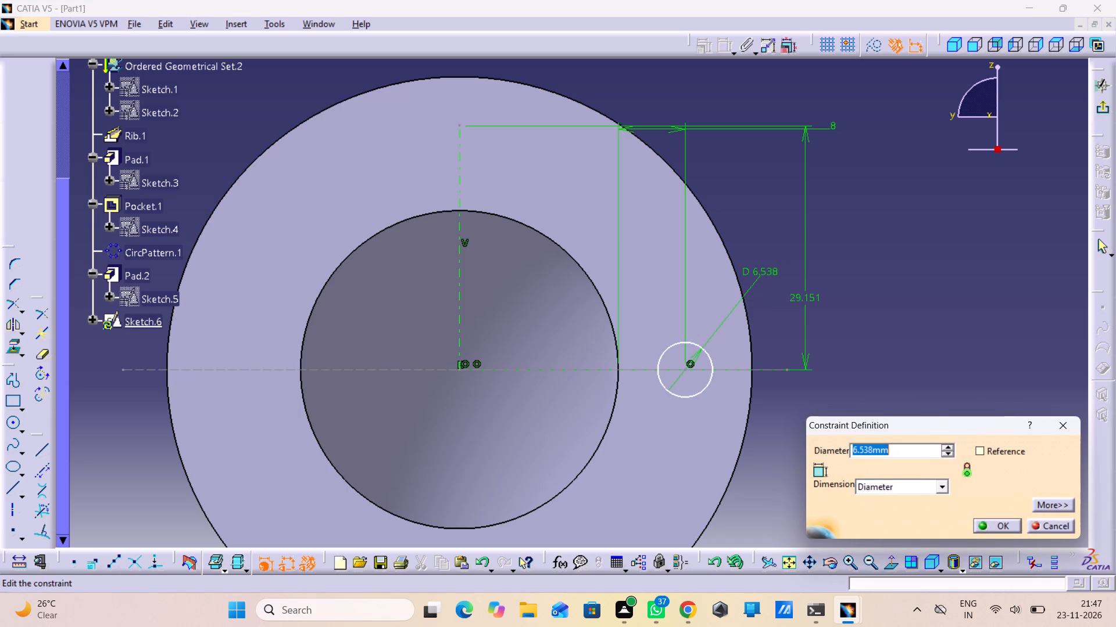
{"action": "key", "text": "8"}
{"action": "key", "text": "Return"}
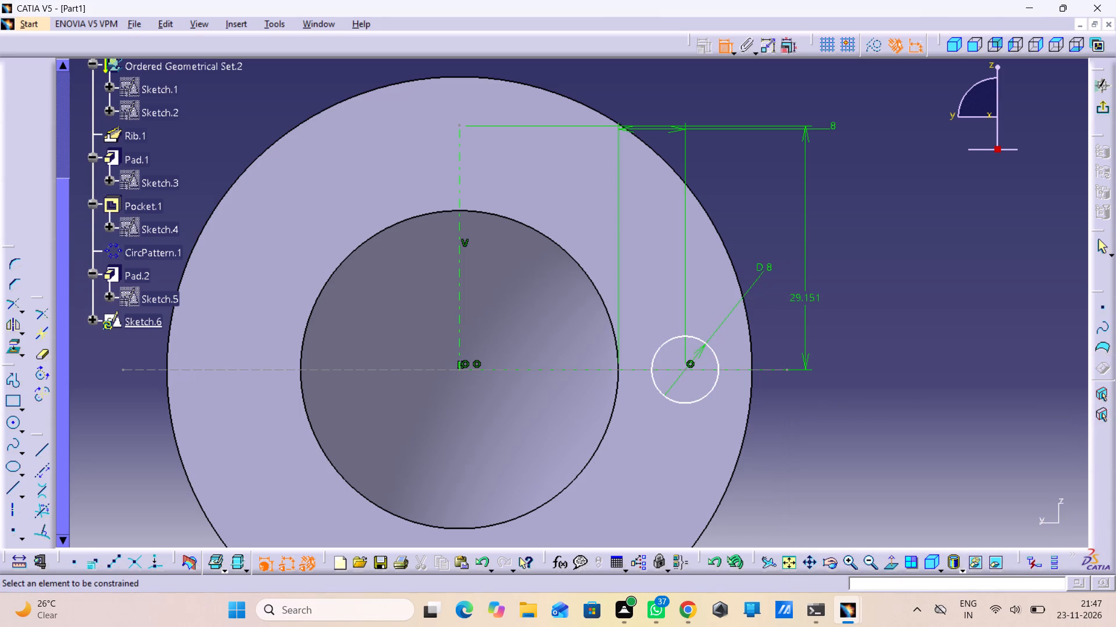
{"action": "left_click", "coordinate": [782, 301]}
{"action": "left_click", "coordinate": [721, 45]}
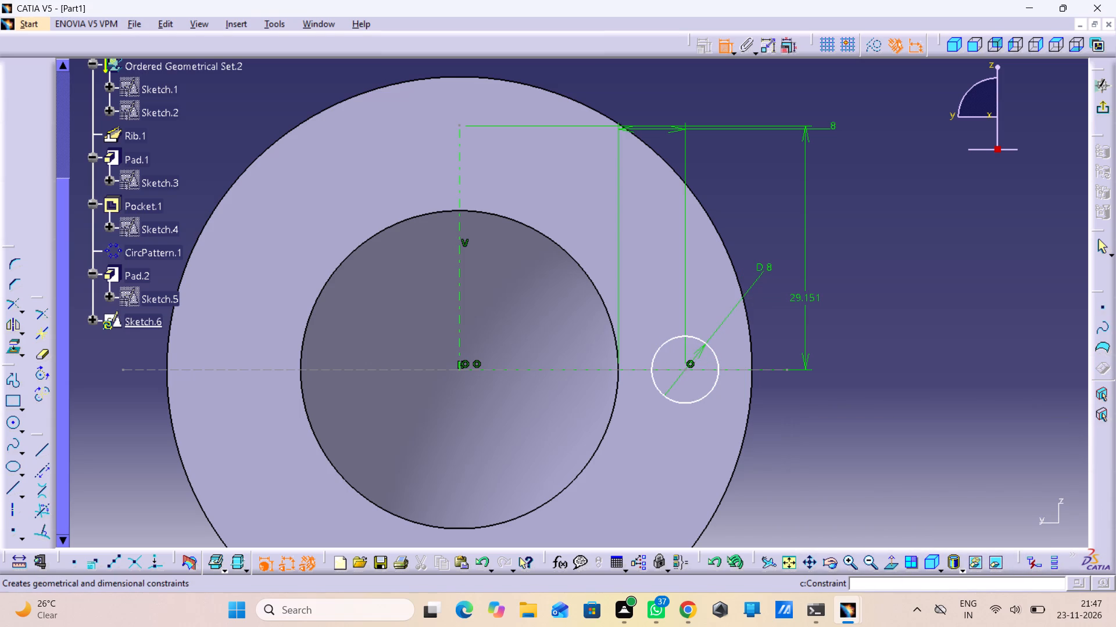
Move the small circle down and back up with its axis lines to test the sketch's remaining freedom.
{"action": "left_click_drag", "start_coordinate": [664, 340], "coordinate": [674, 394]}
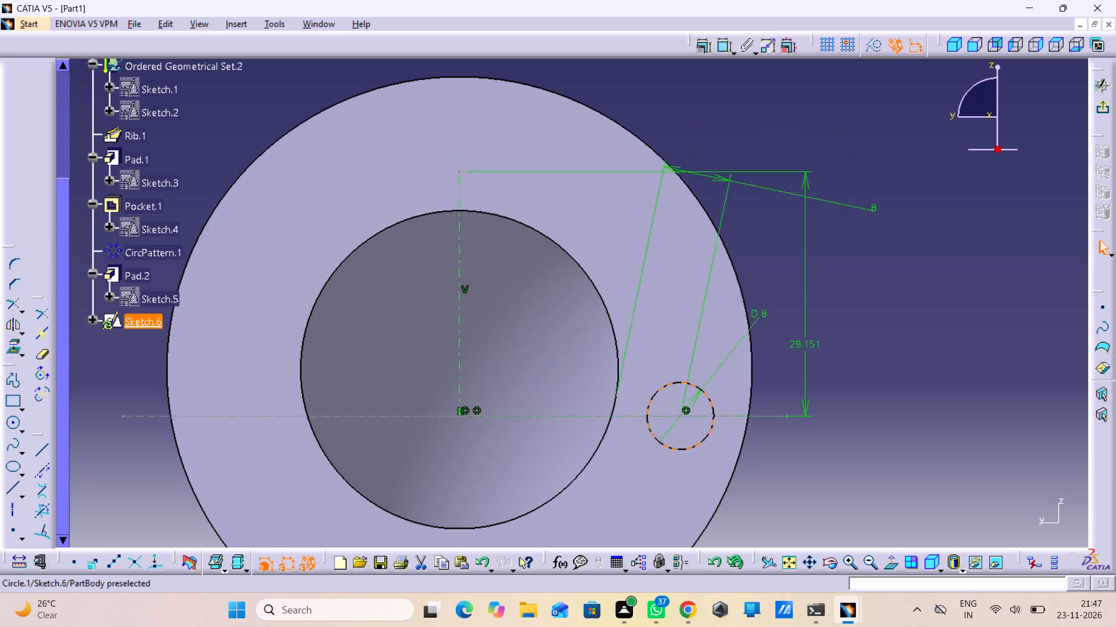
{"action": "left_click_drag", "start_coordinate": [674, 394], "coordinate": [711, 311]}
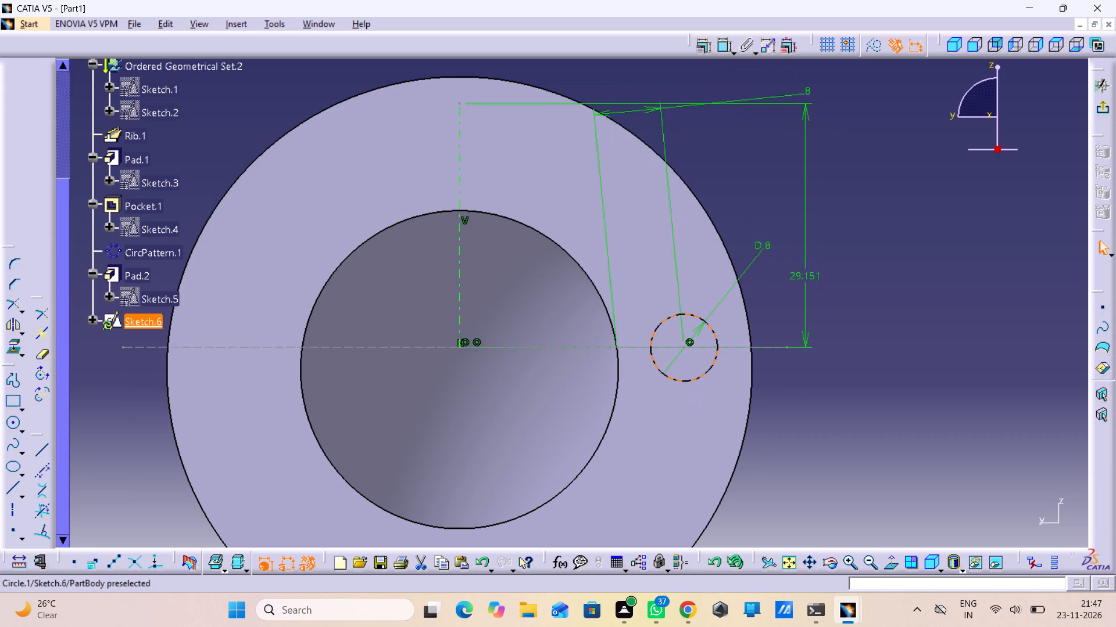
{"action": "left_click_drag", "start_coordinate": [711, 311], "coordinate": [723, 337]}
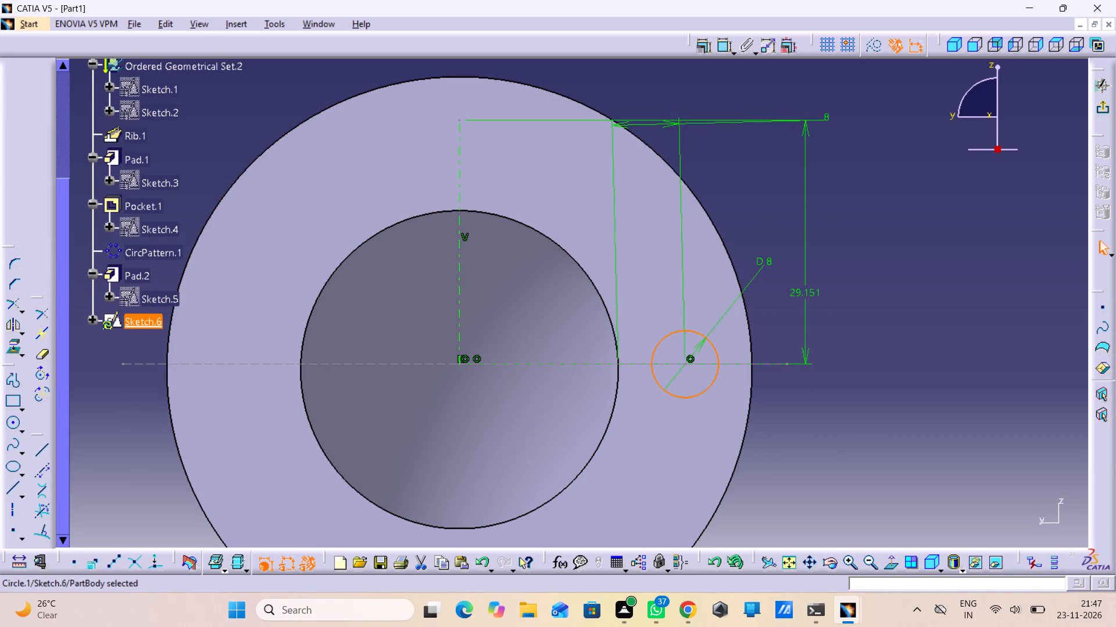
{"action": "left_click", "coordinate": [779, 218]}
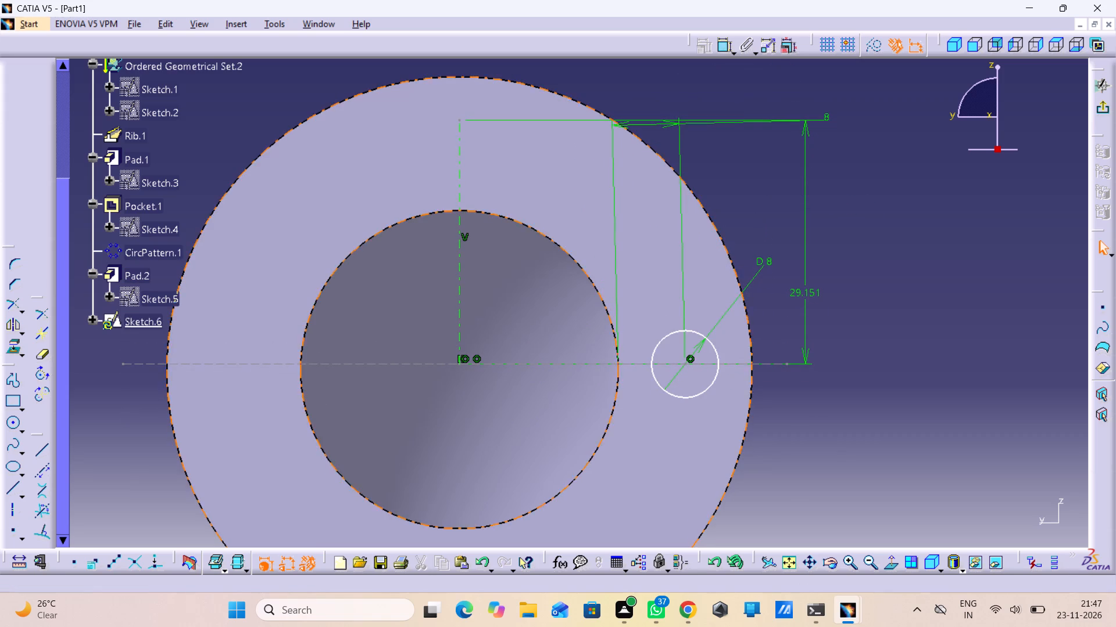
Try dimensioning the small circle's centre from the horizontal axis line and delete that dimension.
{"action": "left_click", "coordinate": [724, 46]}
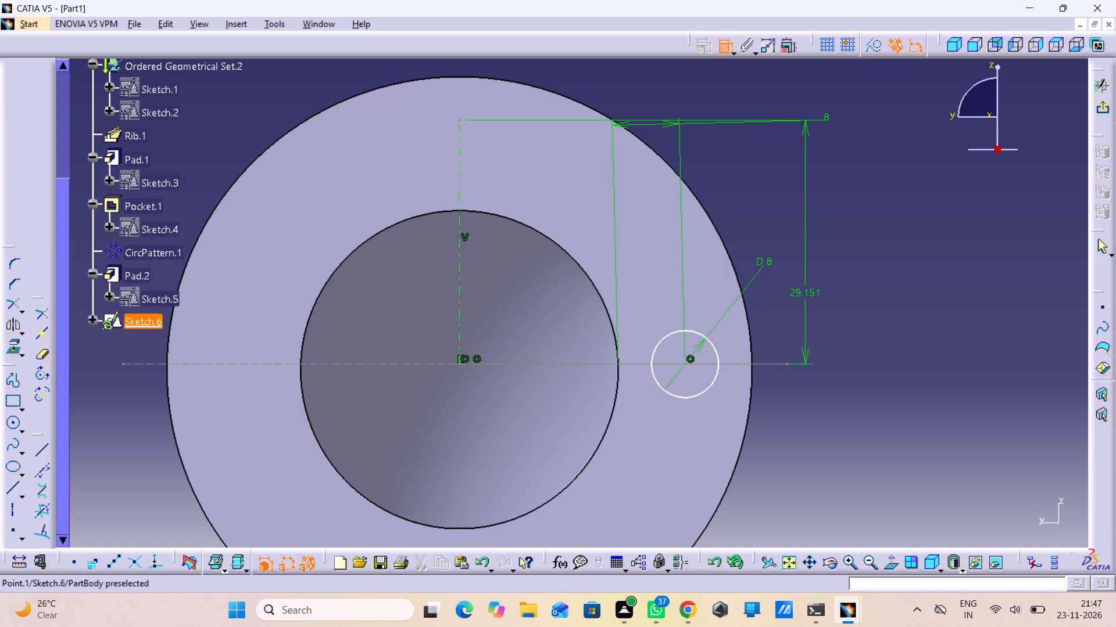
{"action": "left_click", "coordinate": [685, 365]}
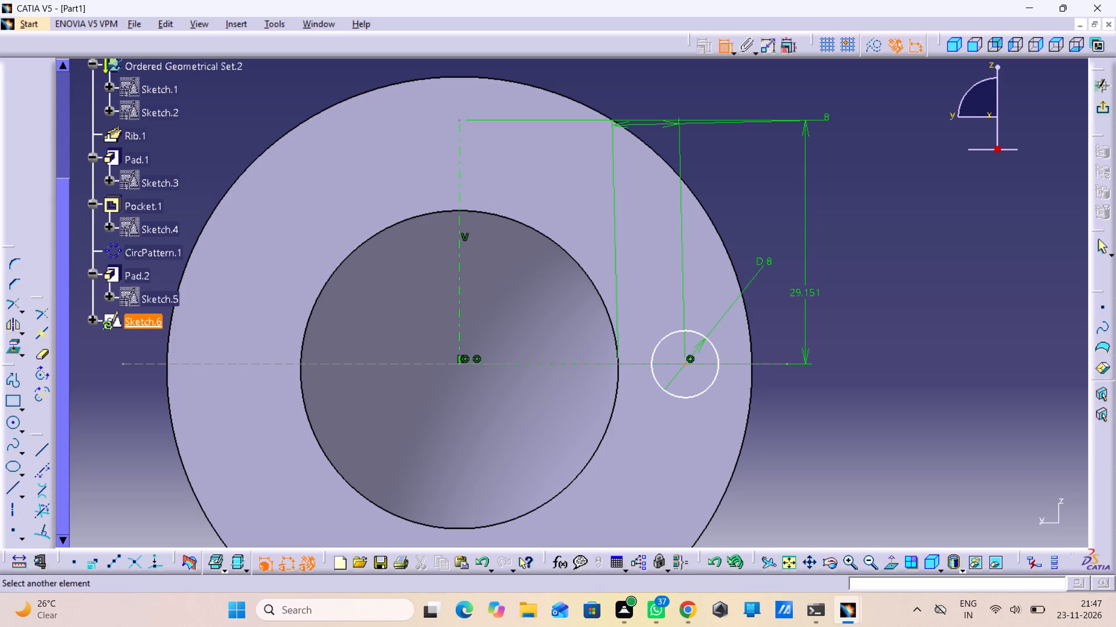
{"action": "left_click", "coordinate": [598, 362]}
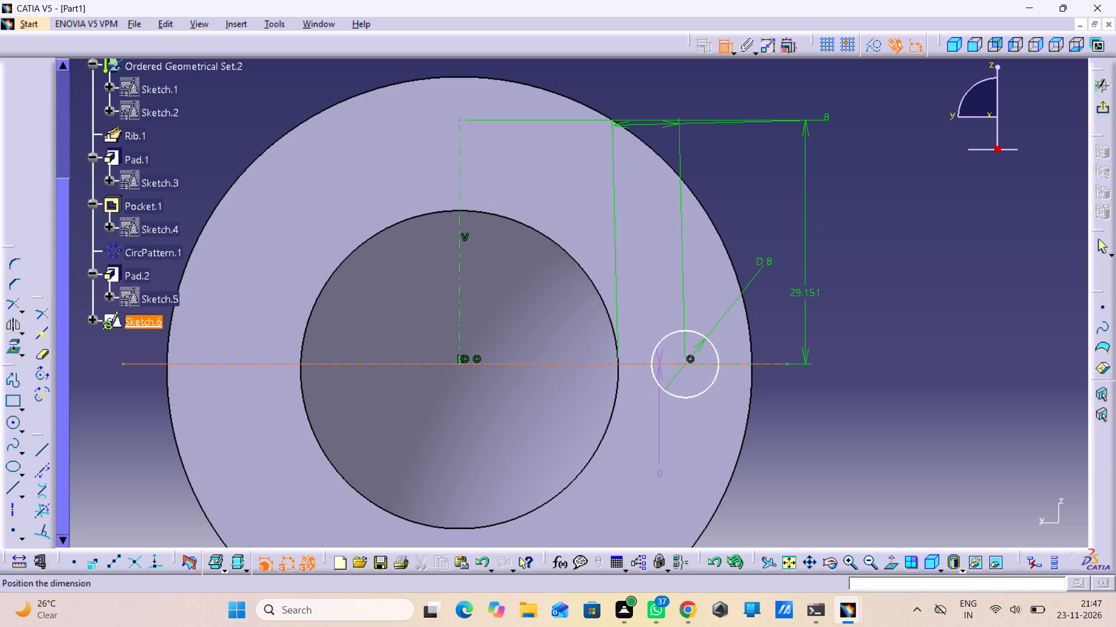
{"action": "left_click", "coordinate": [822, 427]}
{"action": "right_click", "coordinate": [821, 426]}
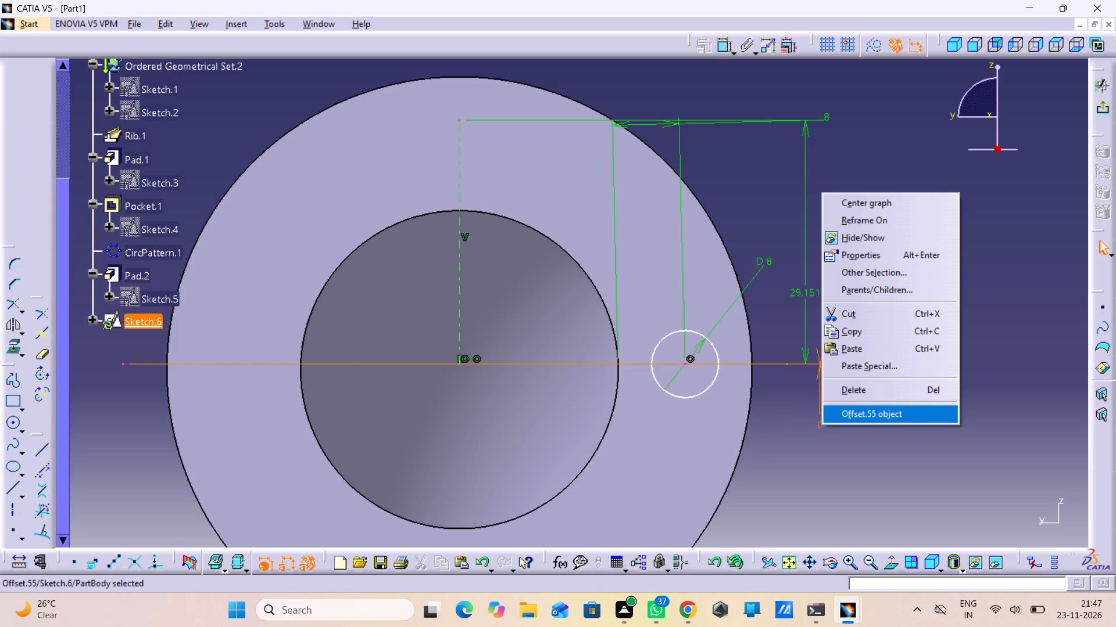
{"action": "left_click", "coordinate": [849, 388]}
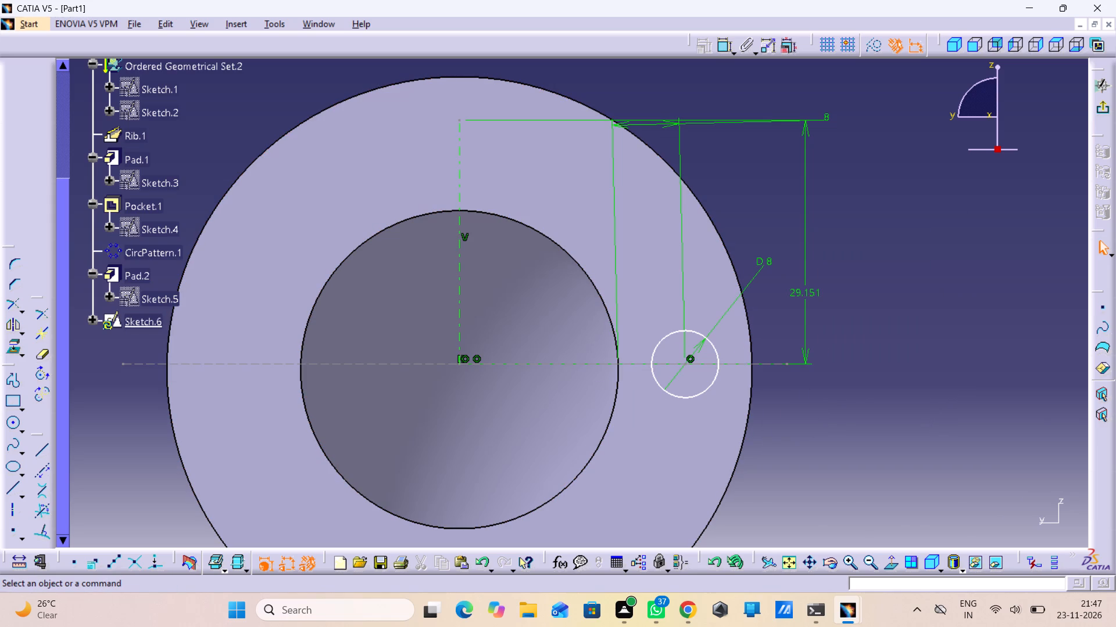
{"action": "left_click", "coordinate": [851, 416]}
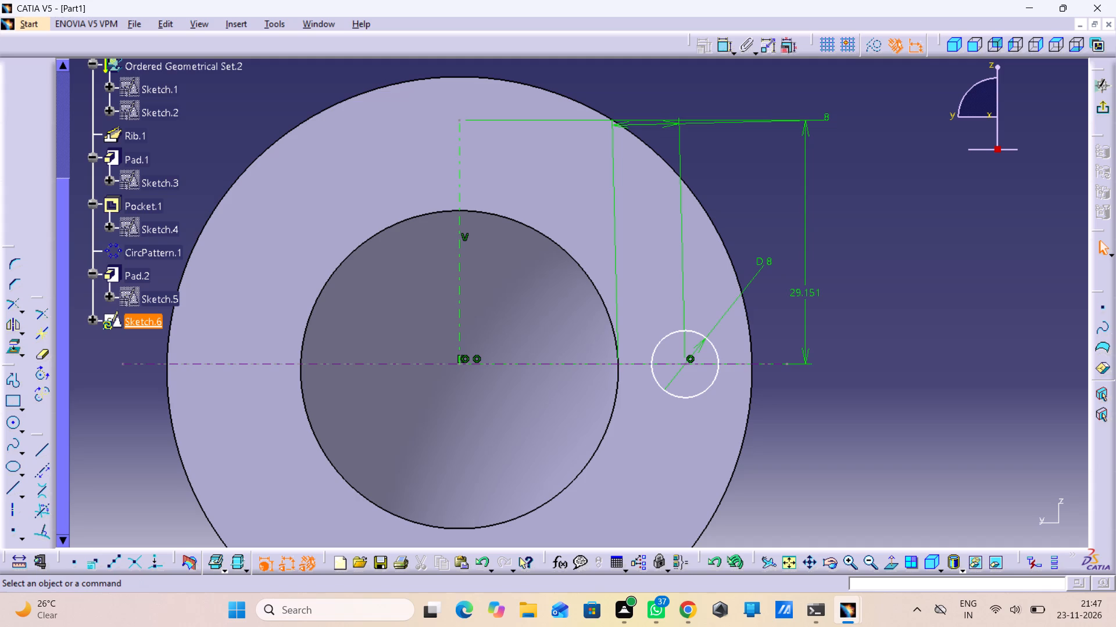
Constrain the vertical axis line's upper endpoint to be coincident with the flange's outer edge.
{"action": "middle_click_drag", "start_coordinate": [890, 312], "coordinate": [866, 394]}
{"action": "right_click", "coordinate": [893, 310]}
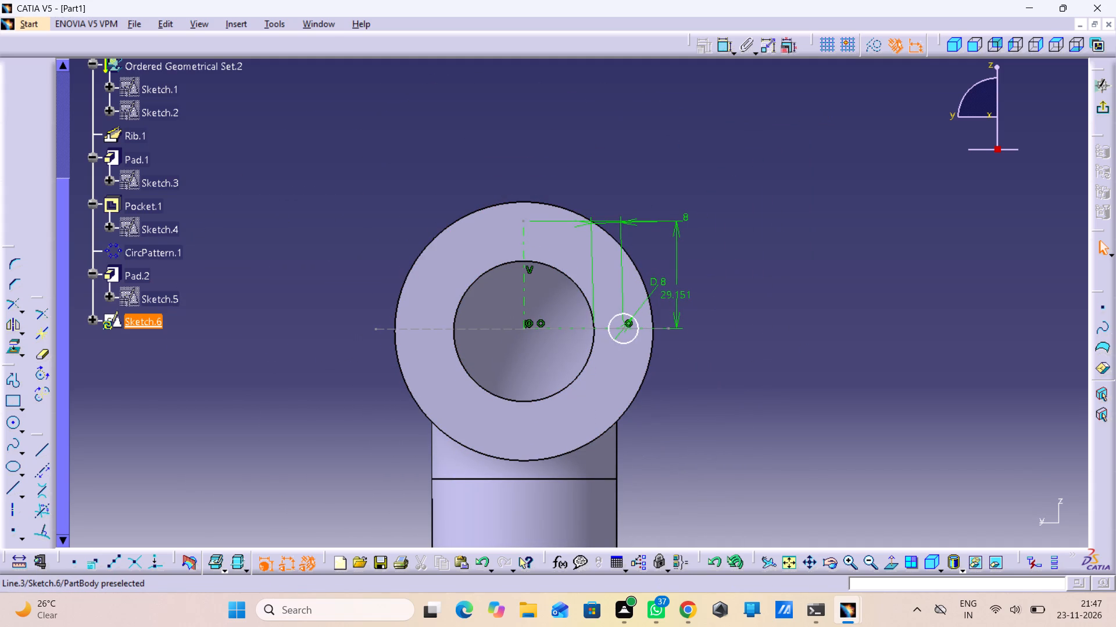
{"action": "left_click_drag", "start_coordinate": [524, 220], "coordinate": [550, 196]}
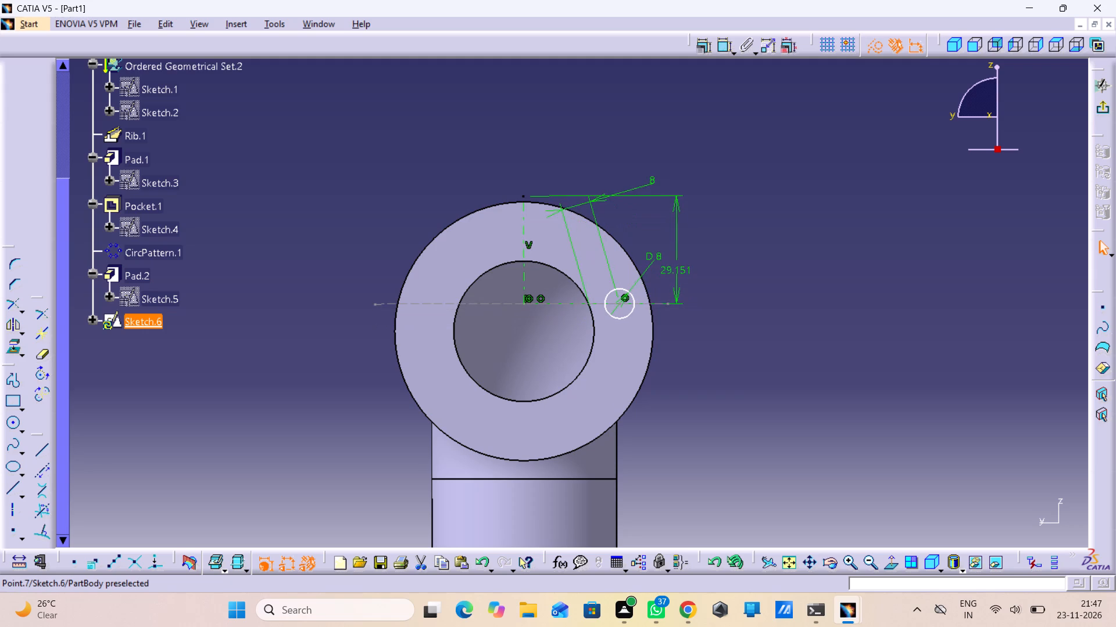
{"action": "left_click_drag", "start_coordinate": [550, 196], "coordinate": [550, 207]}
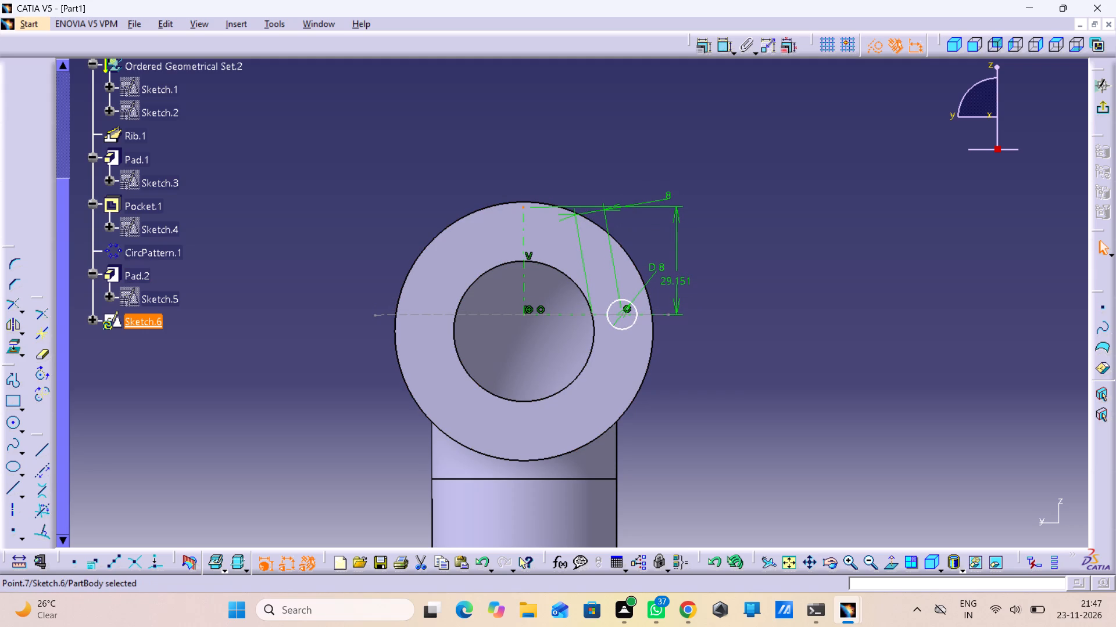
{"action": "left_click", "coordinate": [566, 181]}
{"action": "double_click", "coordinate": [727, 46]}
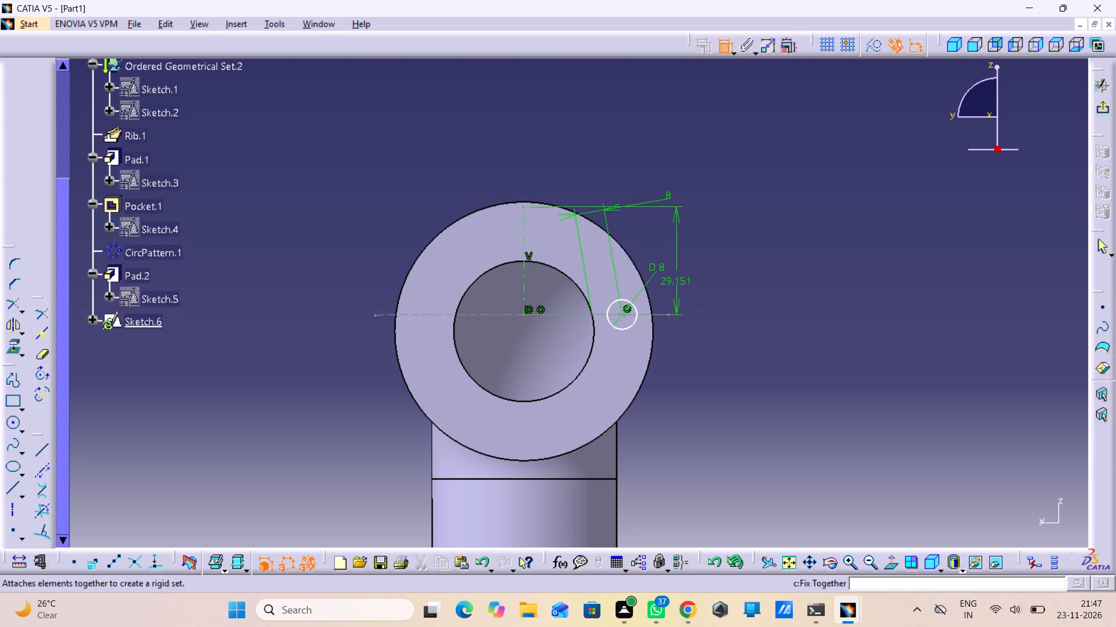
{"action": "left_click", "coordinate": [524, 208]}
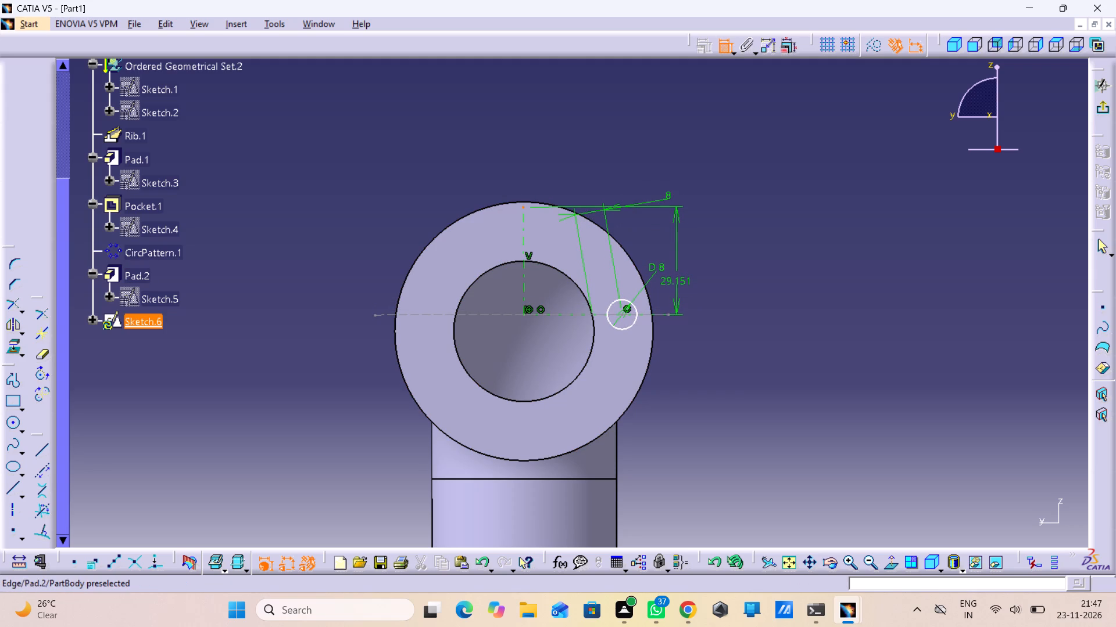
{"action": "left_click", "coordinate": [534, 200]}
{"action": "right_click", "coordinate": [566, 153]}
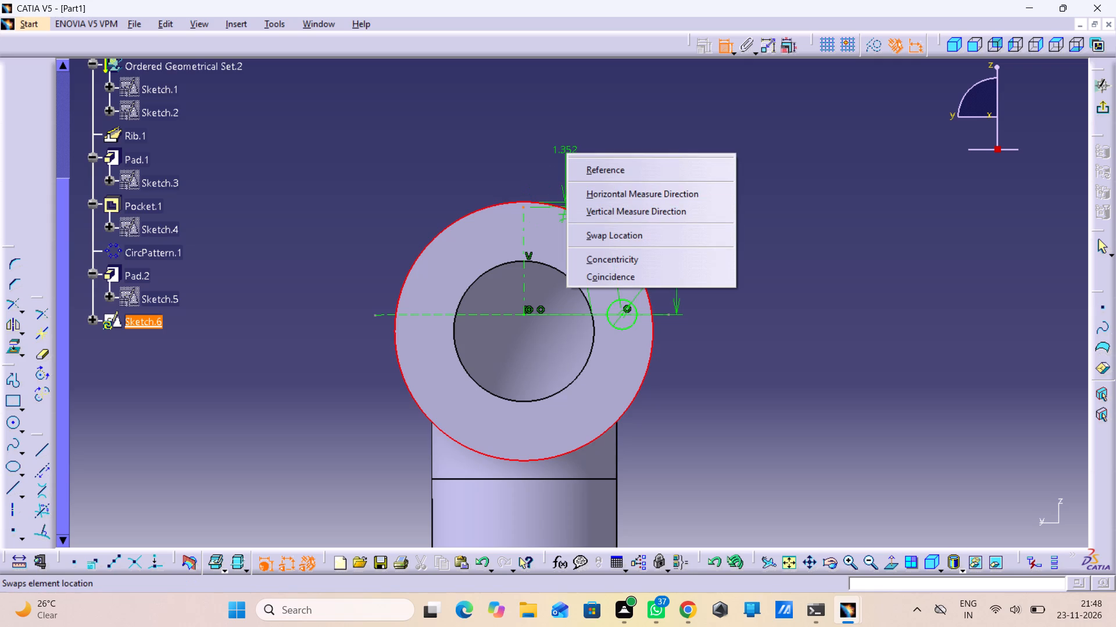
{"action": "left_click", "coordinate": [629, 270]}
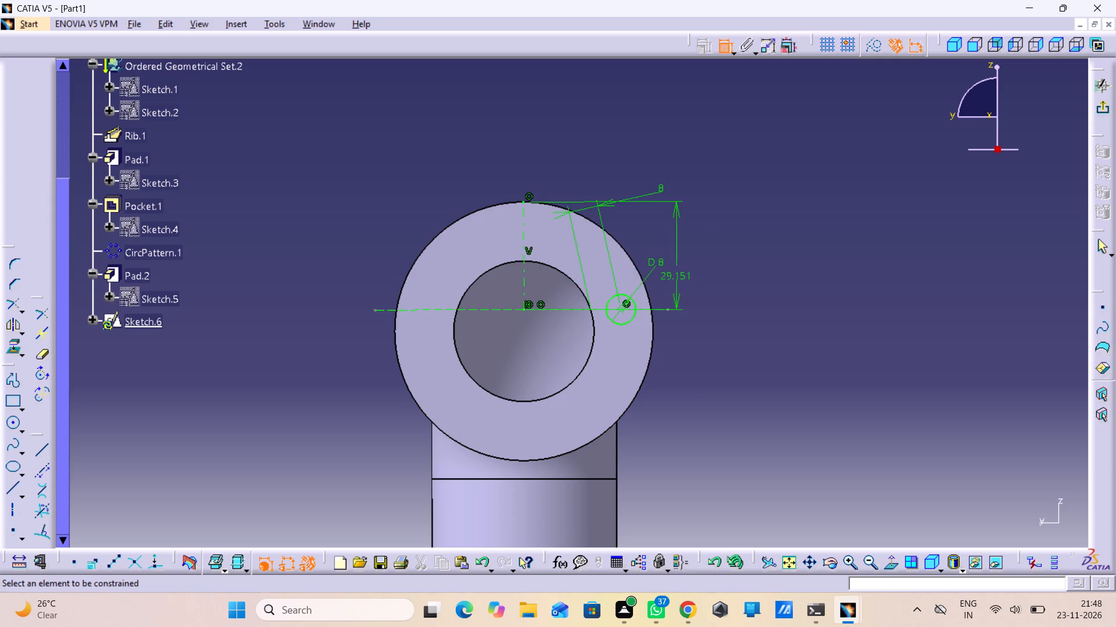
Set the vertical axis line's length to 35 mm and exit the sketch.
{"action": "double_click", "coordinate": [673, 276]}
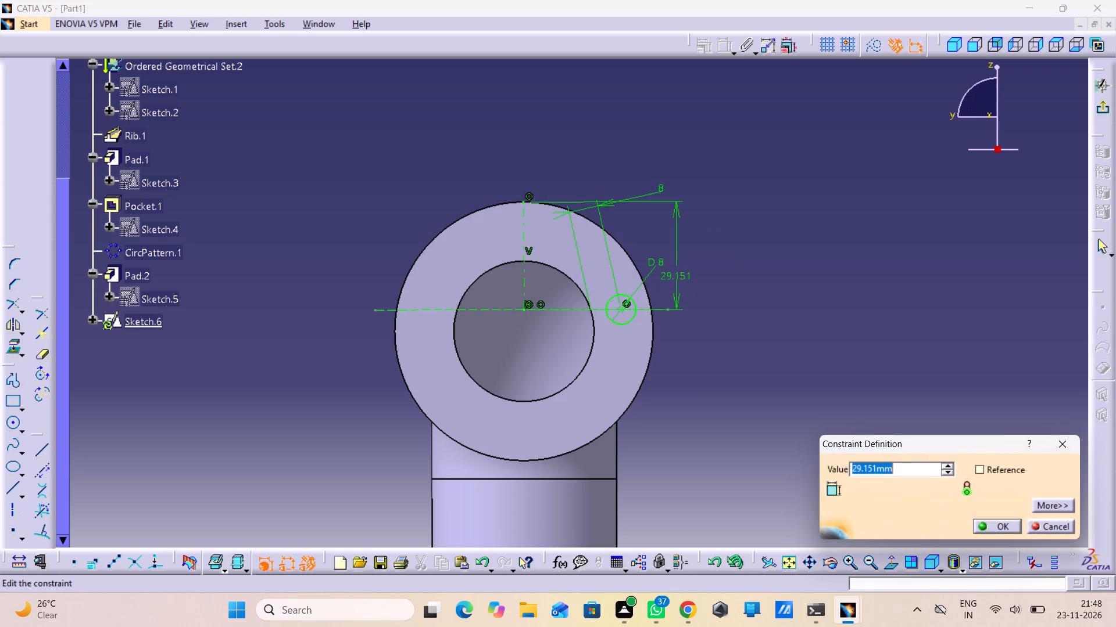
{"action": "type", "text": "35"}
{"action": "key", "text": "Return"}
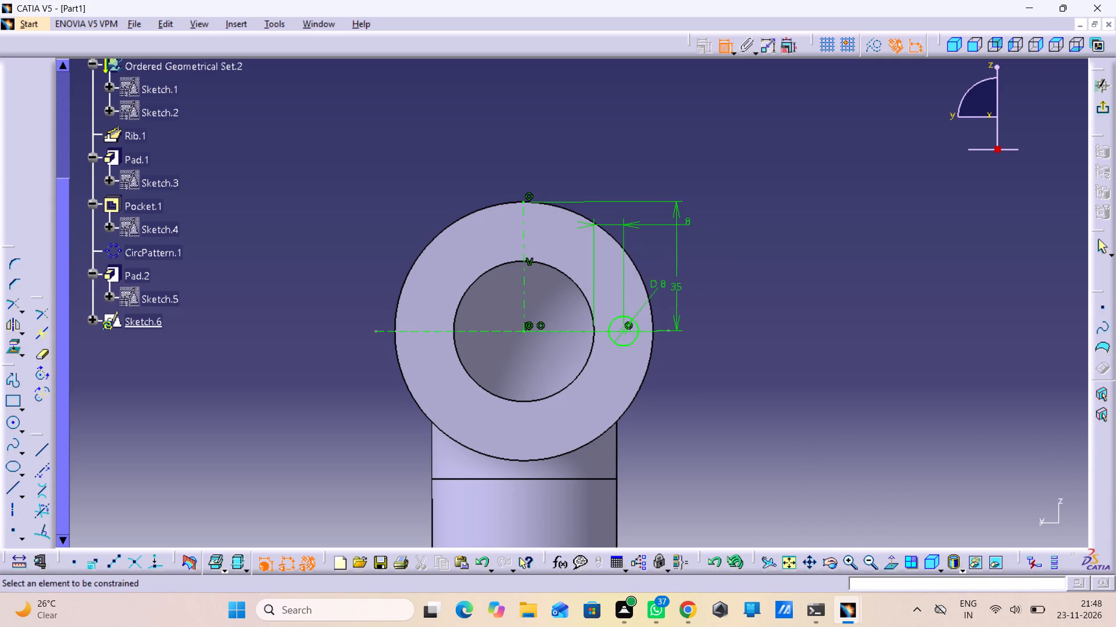
{"action": "left_click", "coordinate": [1100, 113]}
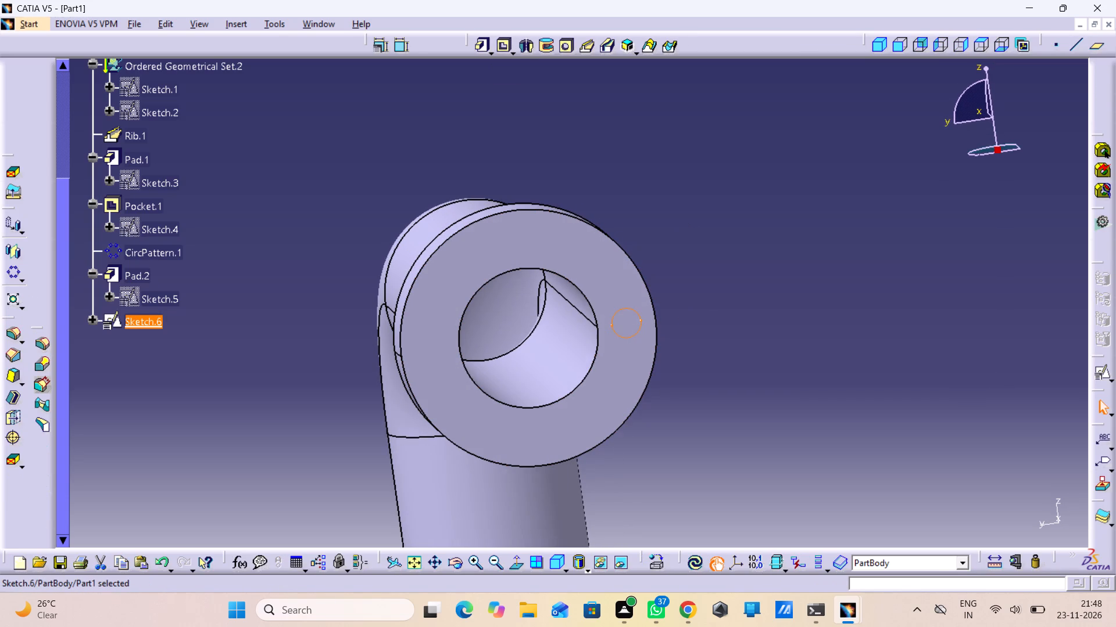
Cut the 8 mm circle through the flange with a Pocket 15 mm deep.
{"action": "left_click", "coordinate": [502, 38]}
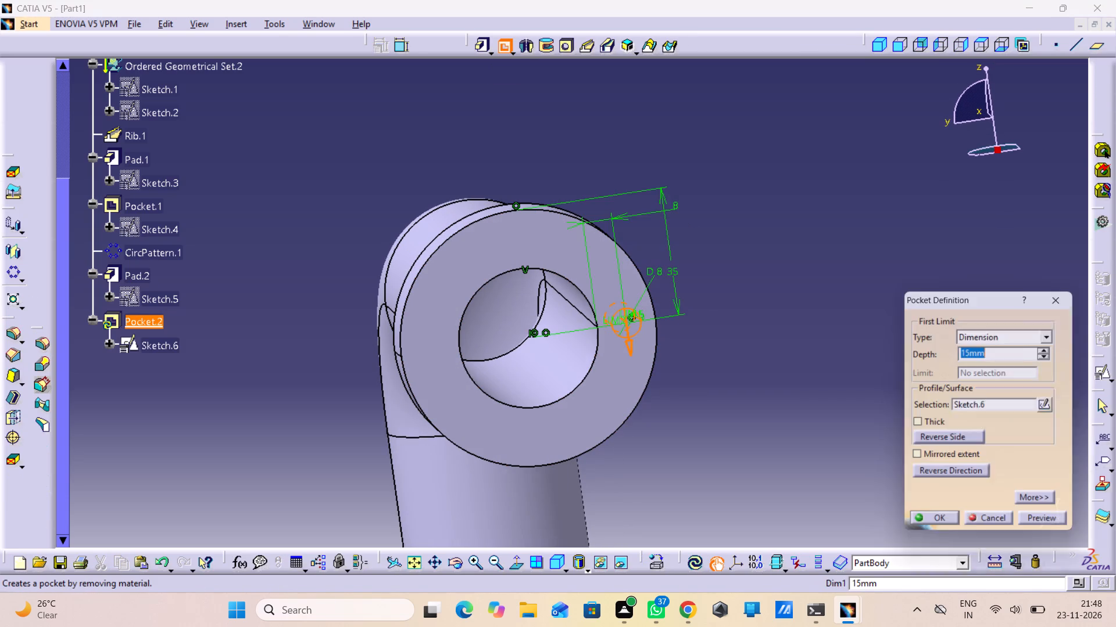
{"action": "key", "text": "Return"}
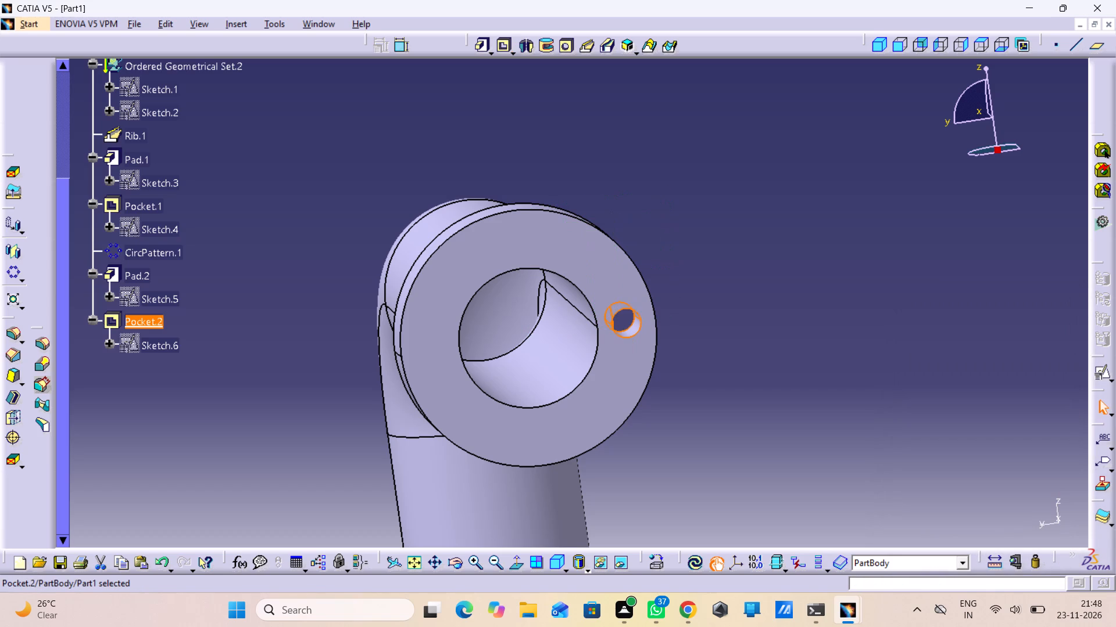
{"action": "left_click", "coordinate": [636, 205]}
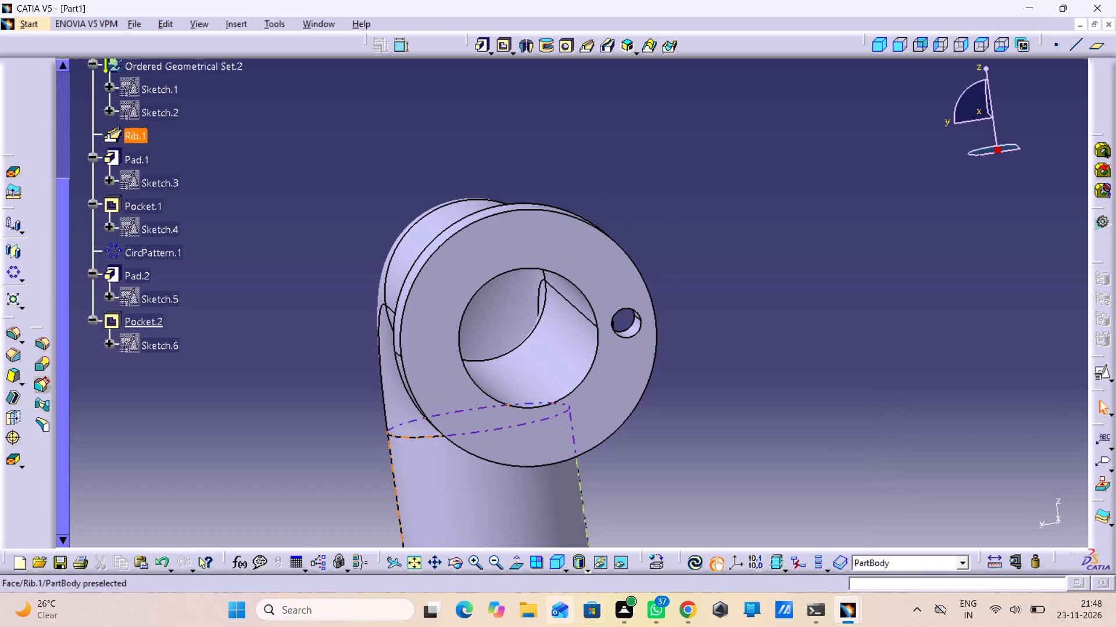
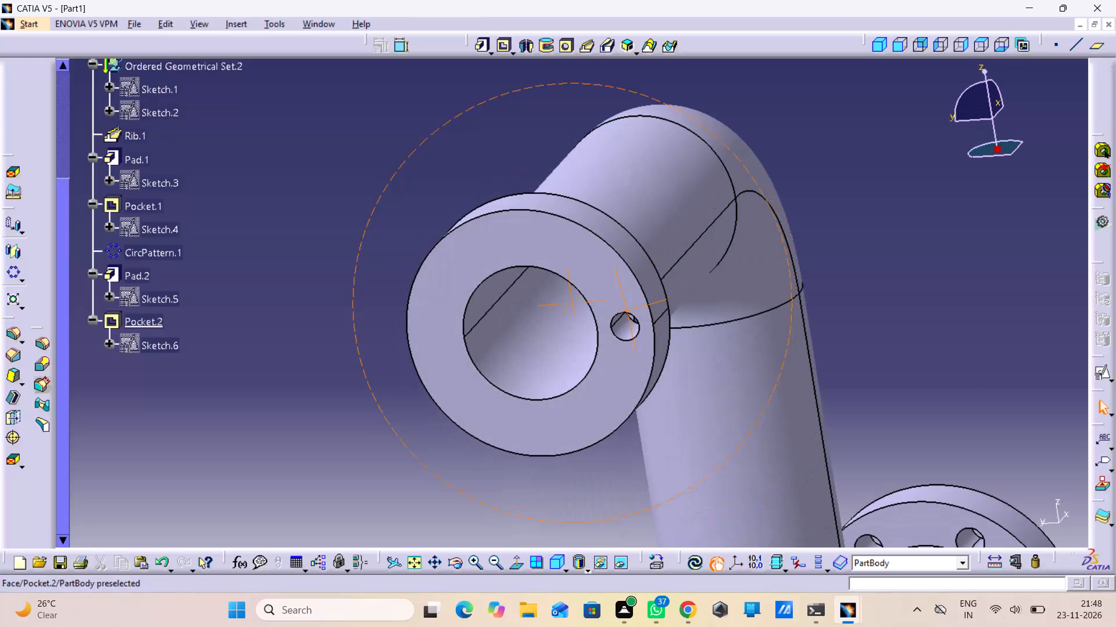
Pattern the flange's 8 mm hole circularly as a complete crown with 6 instances, using the flange's front face as reference.
{"action": "left_click", "coordinate": [620, 316]}
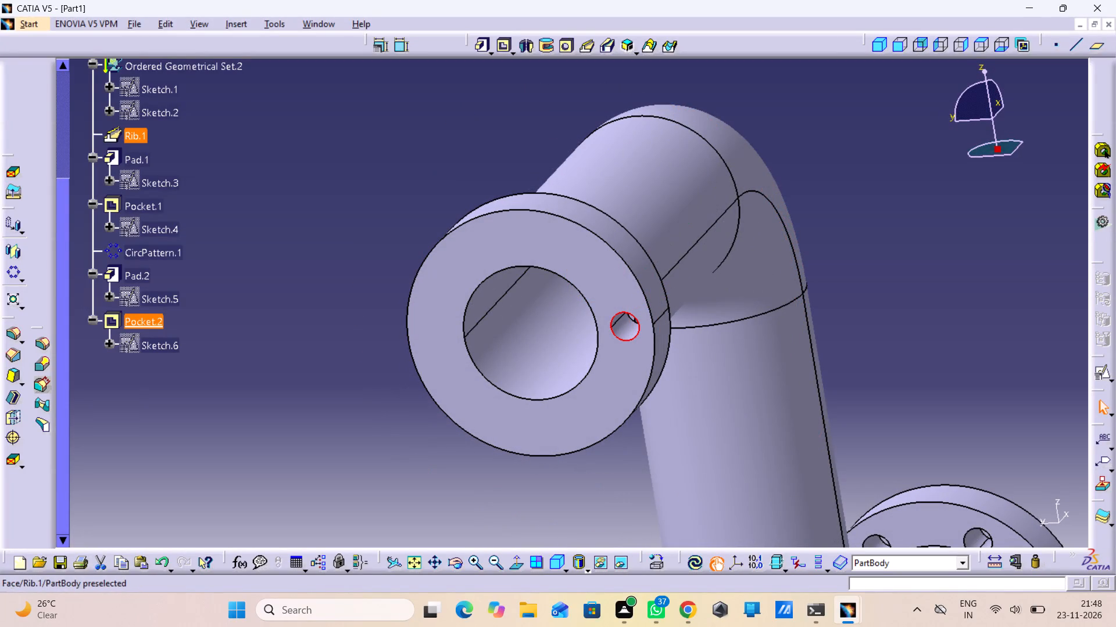
{"action": "left_click_drag", "start_coordinate": [882, 273], "coordinate": [874, 273]}
{"action": "left_click", "coordinate": [621, 330]}
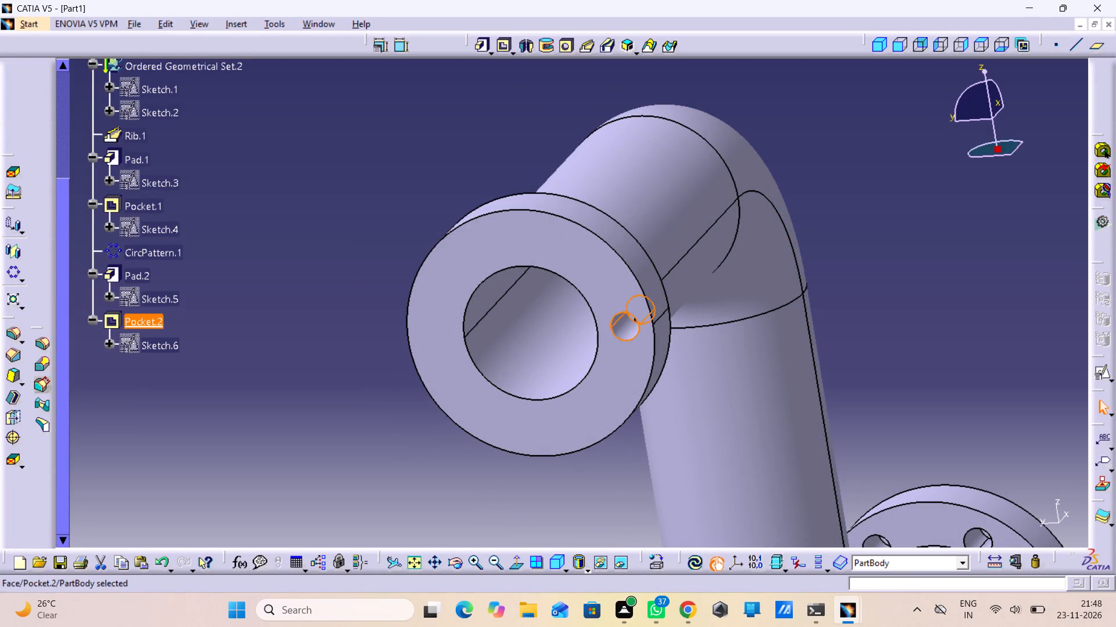
{"action": "left_click", "coordinate": [16, 269]}
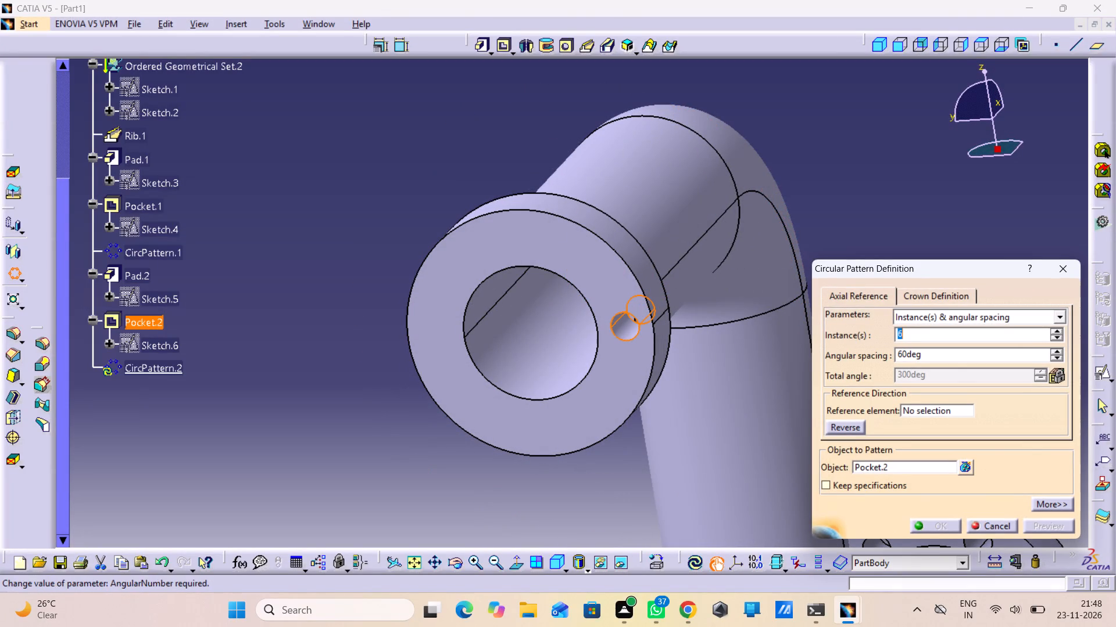
{"action": "left_click", "coordinate": [953, 311]}
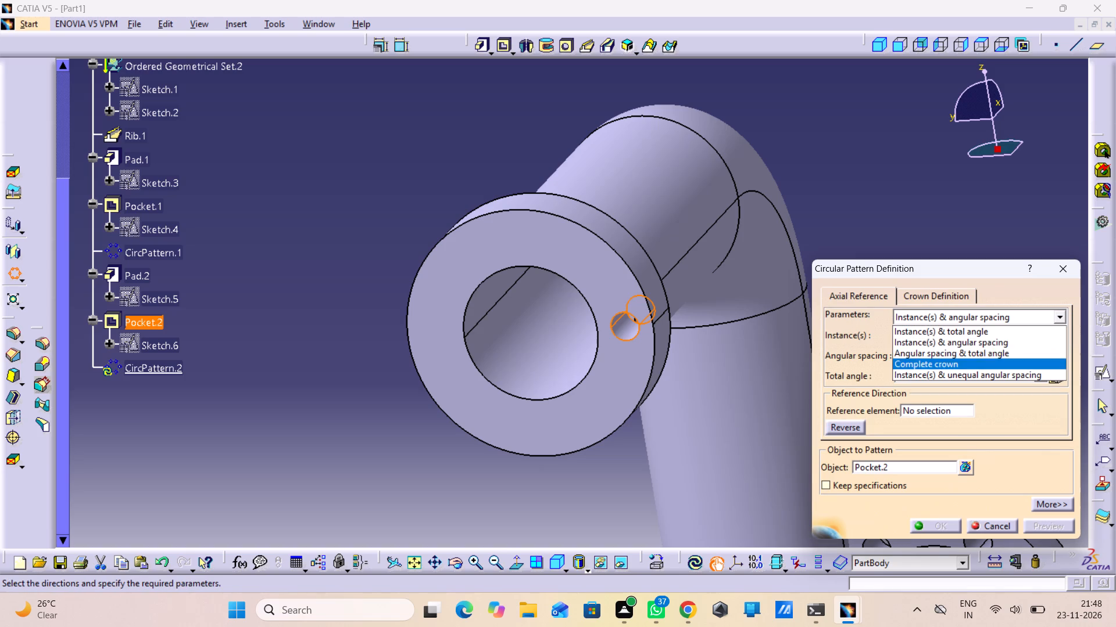
{"action": "left_click", "coordinate": [953, 361]}
{"action": "left_click", "coordinate": [610, 286]}
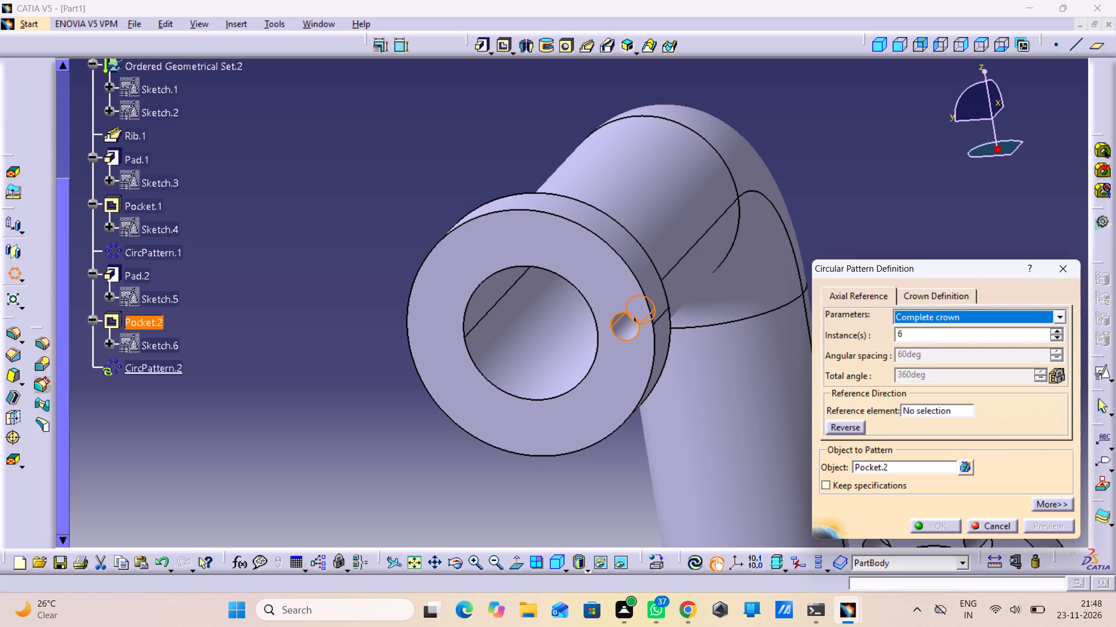
{"action": "left_click", "coordinate": [910, 408]}
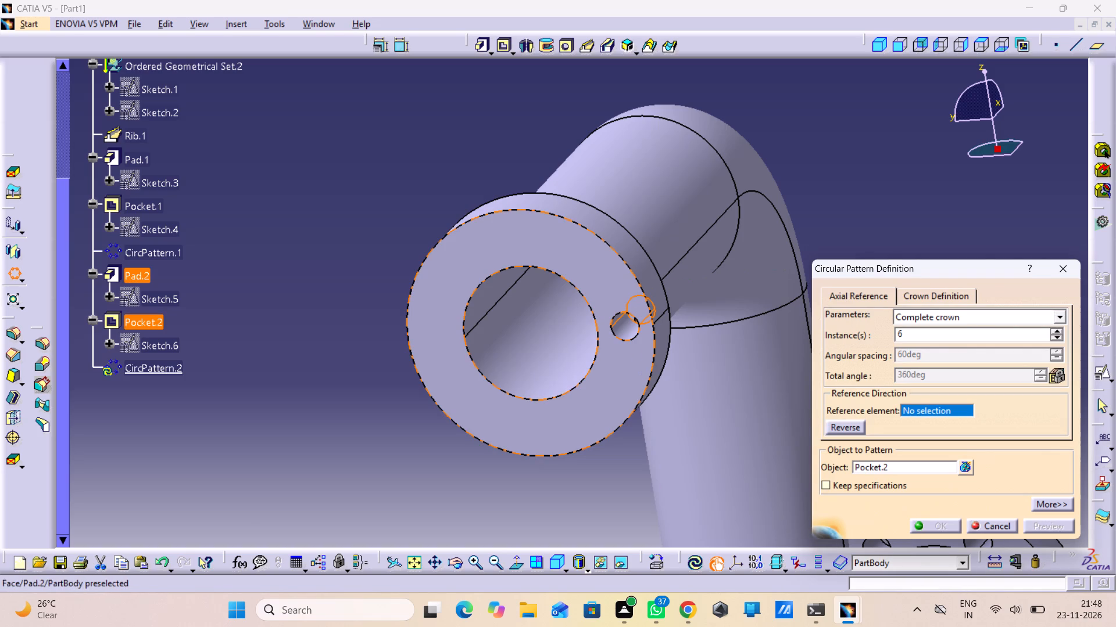
{"action": "left_click", "coordinate": [578, 255]}
{"action": "left_click", "coordinate": [933, 525]}
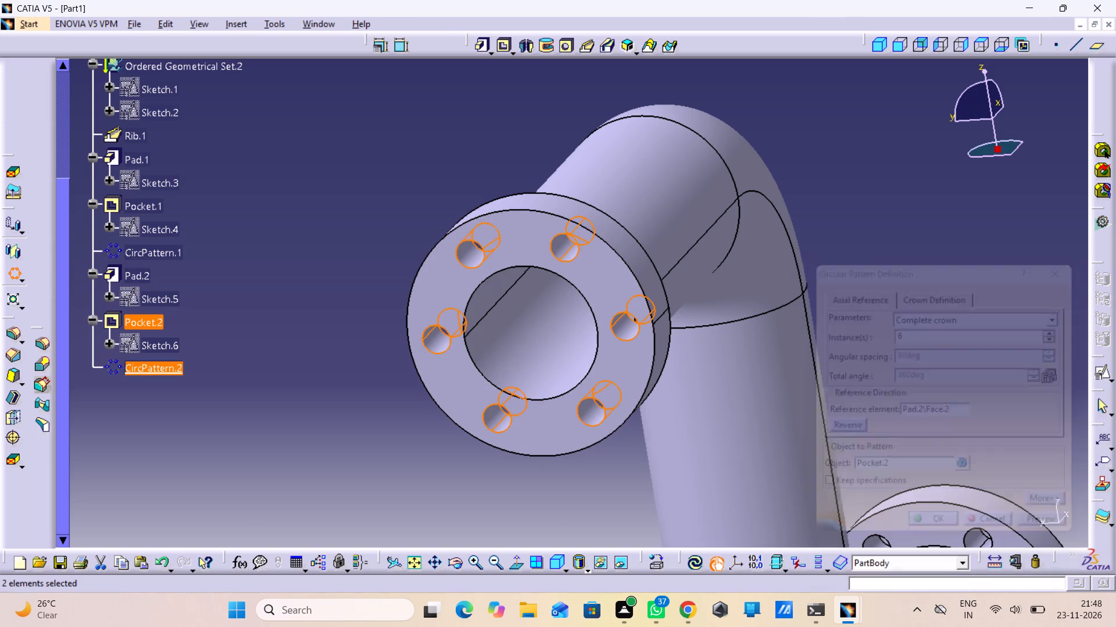
{"action": "left_click", "coordinate": [858, 269]}
Save the finished part as a CATPart named pipe in the piston folder.
{"action": "middle_click_drag", "start_coordinate": [860, 269], "coordinate": [860, 330]}
{"action": "right_click", "coordinate": [860, 269]}
{"action": "middle_click_drag", "start_coordinate": [838, 338], "coordinate": [828, 340]}
{"action": "right_click_drag", "start_coordinate": [831, 339], "coordinate": [828, 340]}
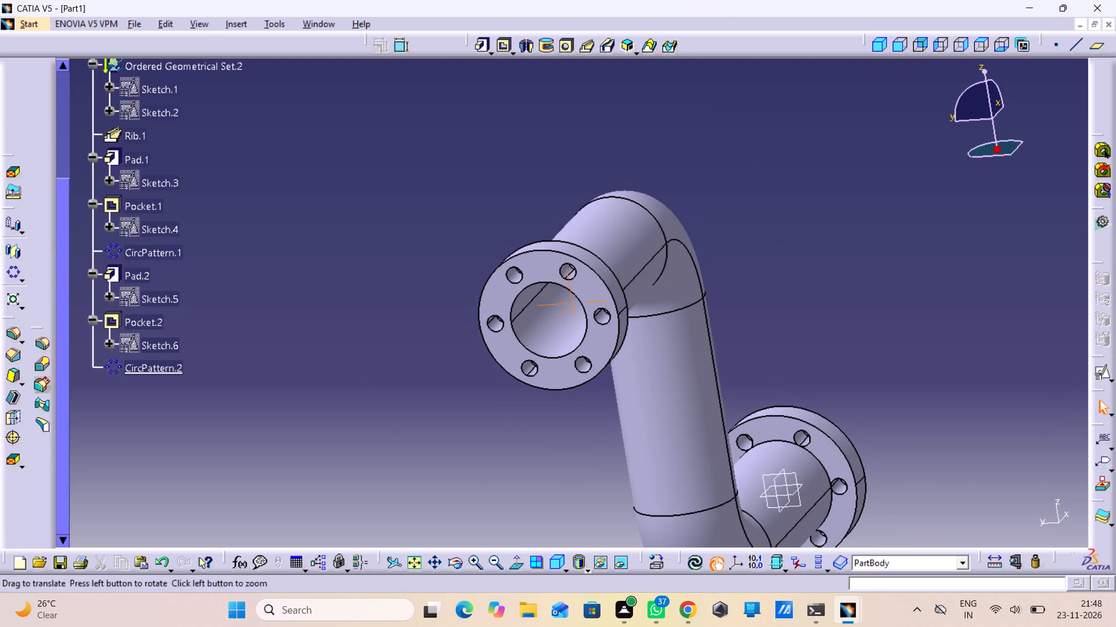
{"action": "right_click_drag", "start_coordinate": [828, 340], "coordinate": [623, 410]}
{"action": "middle_click_drag", "start_coordinate": [828, 340], "coordinate": [618, 408]}
{"action": "middle_click_drag", "start_coordinate": [682, 188], "coordinate": [688, 250]}
{"action": "right_click", "coordinate": [682, 188]}
{"action": "middle_click_drag", "start_coordinate": [775, 236], "coordinate": [716, 239]}
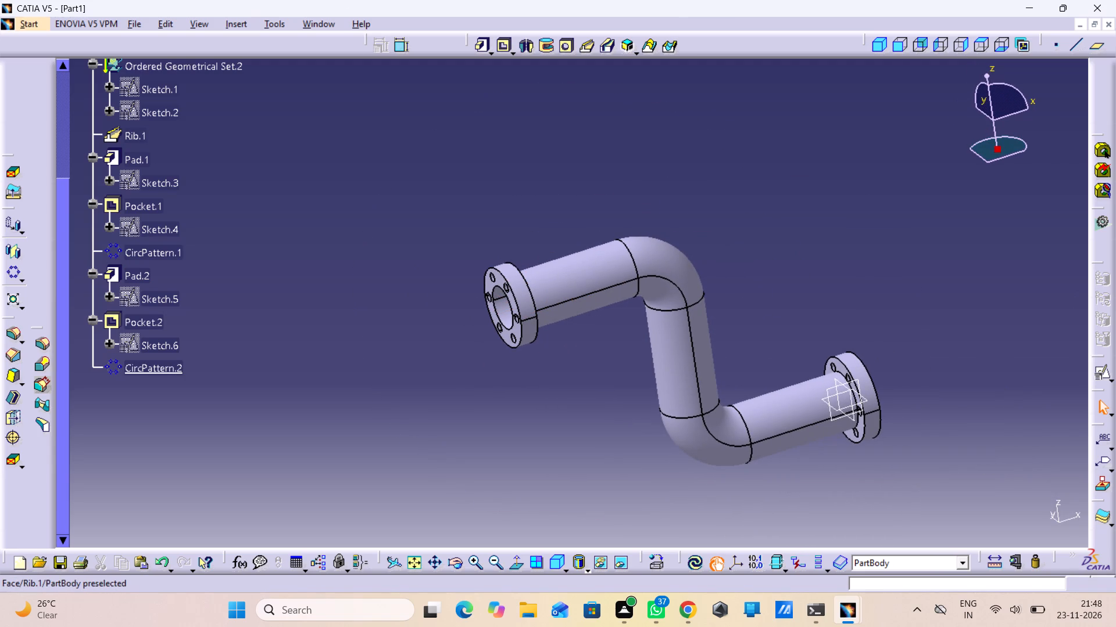
{"action": "key", "text": "ctrl+s"}
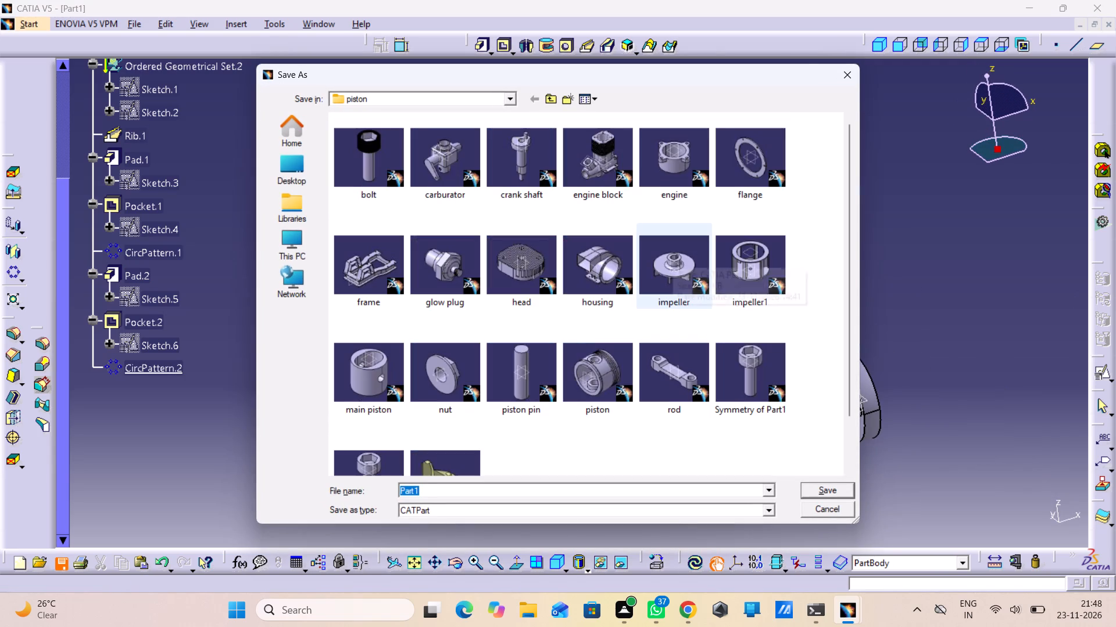
{"action": "type", "text": "pipe."}
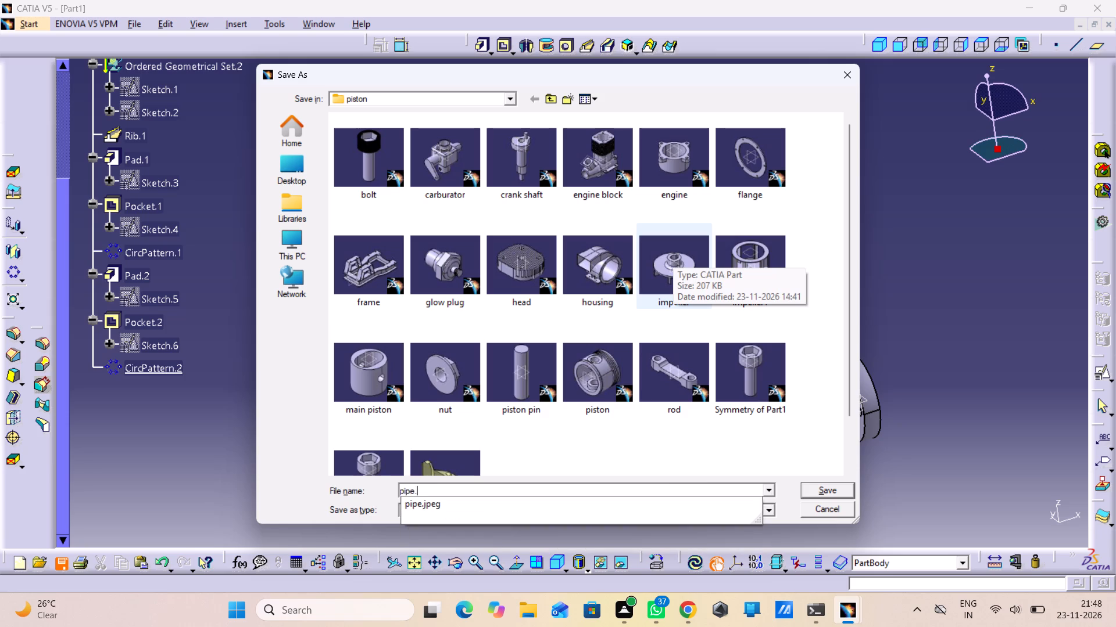
{"action": "key", "text": "Return"}
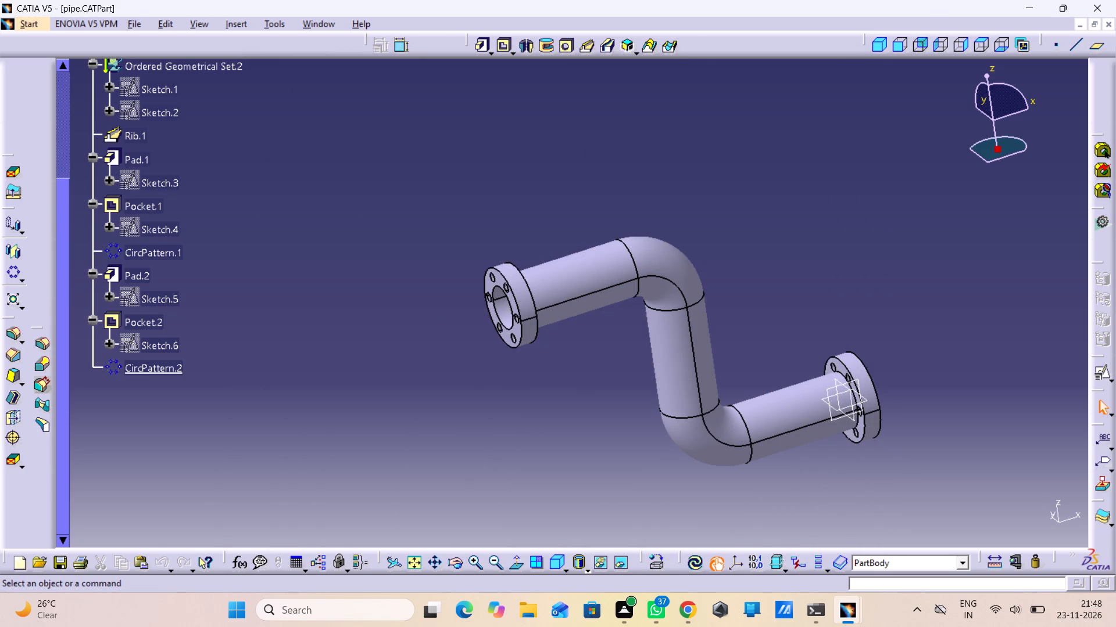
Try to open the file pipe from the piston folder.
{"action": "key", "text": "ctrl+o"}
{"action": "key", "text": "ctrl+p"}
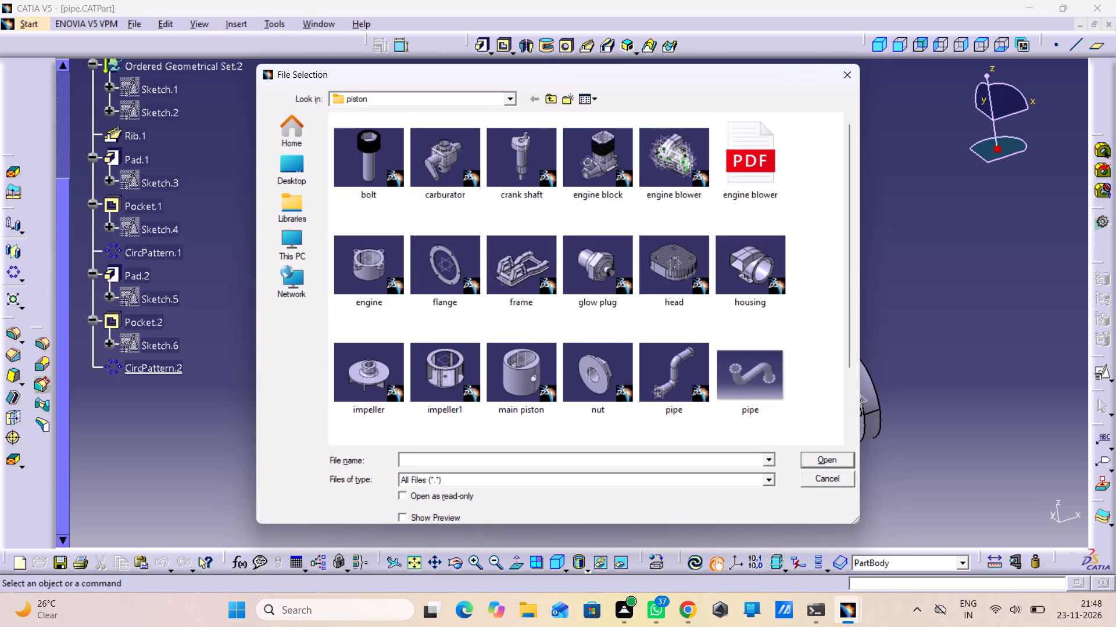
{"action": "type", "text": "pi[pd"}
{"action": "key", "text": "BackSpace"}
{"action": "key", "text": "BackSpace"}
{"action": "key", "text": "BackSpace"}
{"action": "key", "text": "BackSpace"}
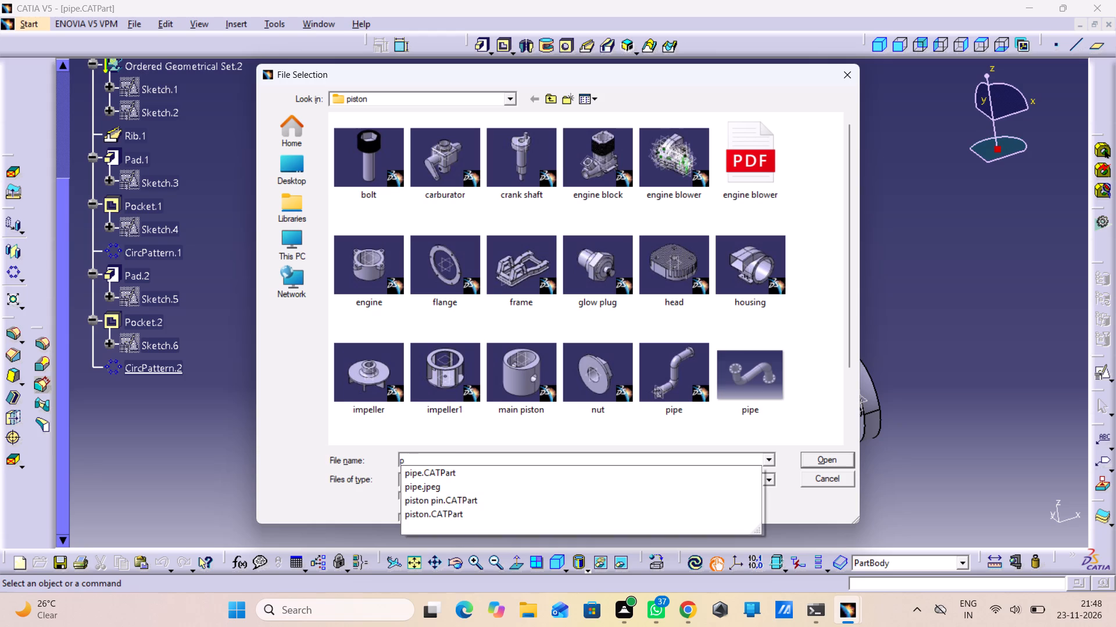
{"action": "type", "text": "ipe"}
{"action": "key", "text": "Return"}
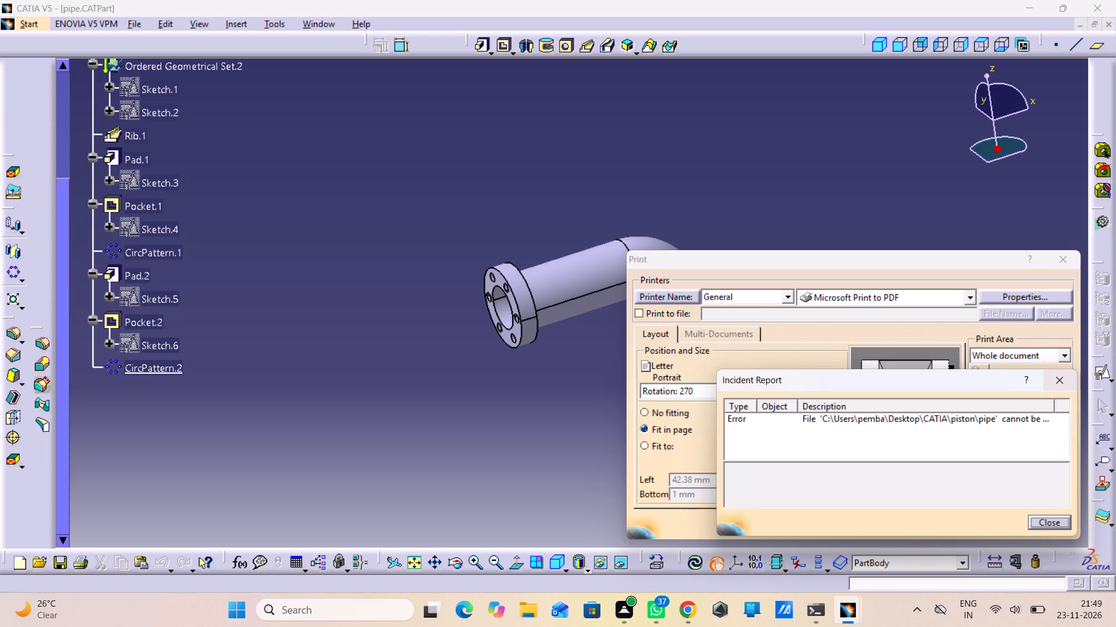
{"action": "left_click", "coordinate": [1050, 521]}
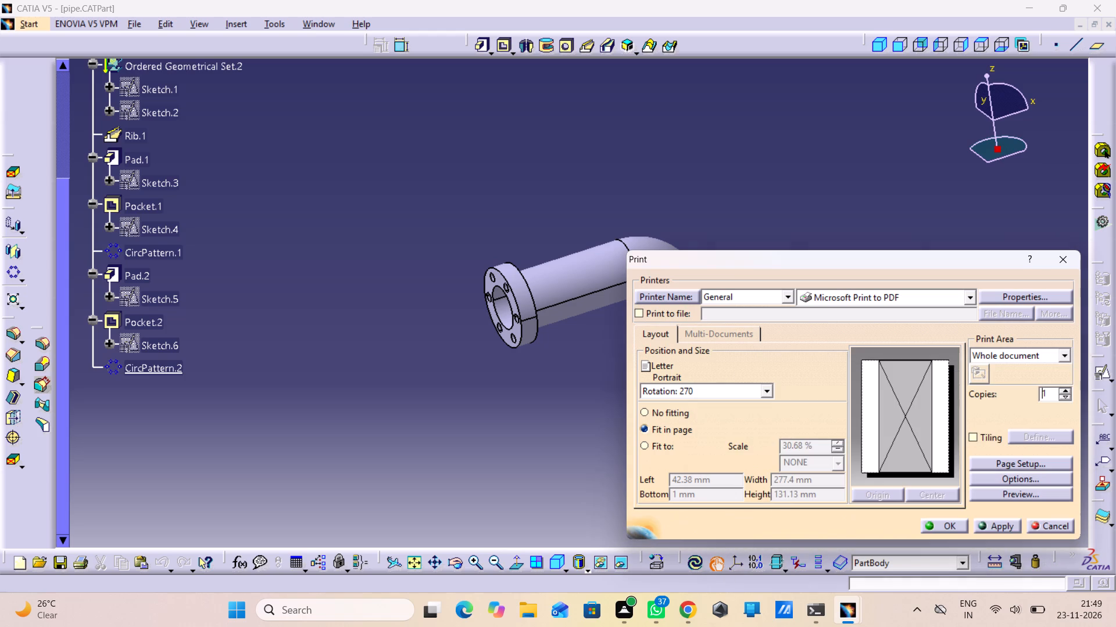
Print the pipe part with Microsoft Print to PDF, naming the output file pipe in the piston folder.
{"action": "left_click", "coordinate": [946, 521]}
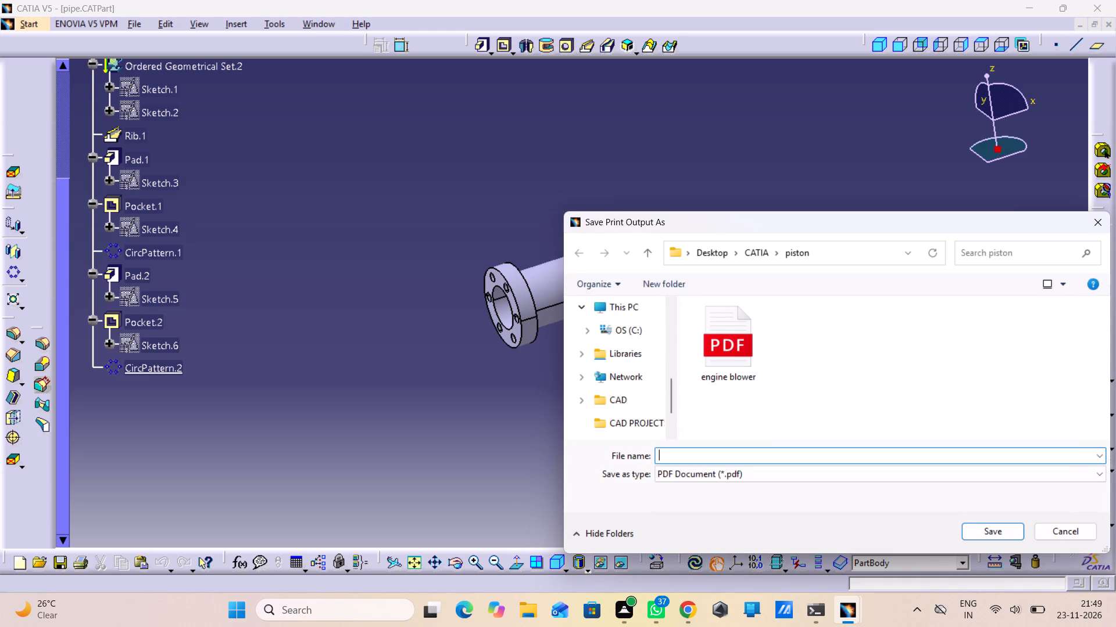
{"action": "type", "text": "pip"}
{"action": "key", "text": "e"}
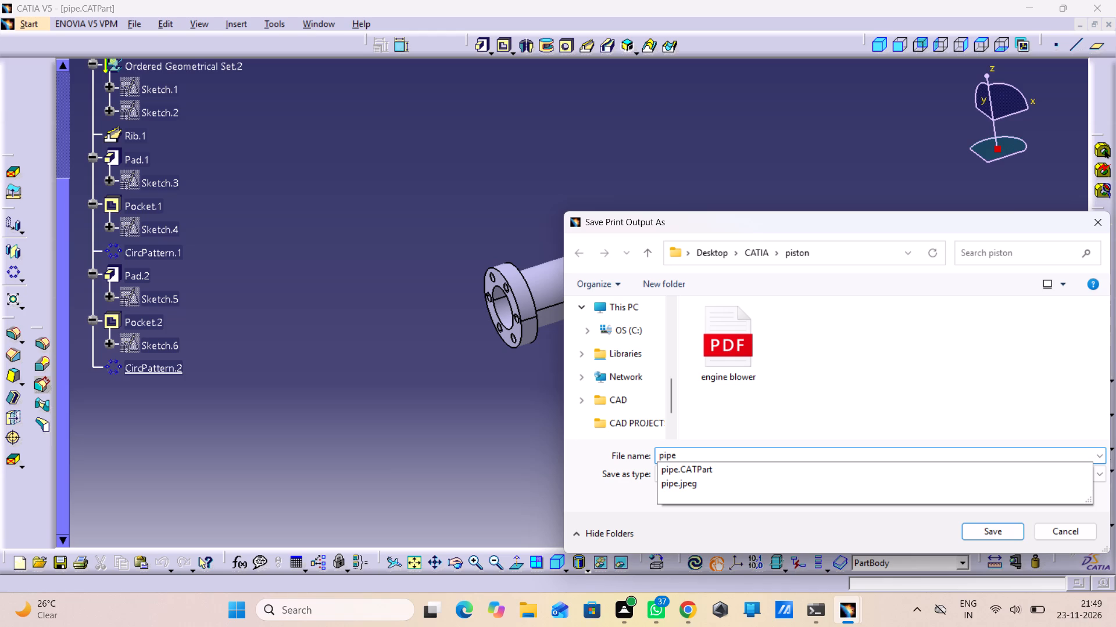